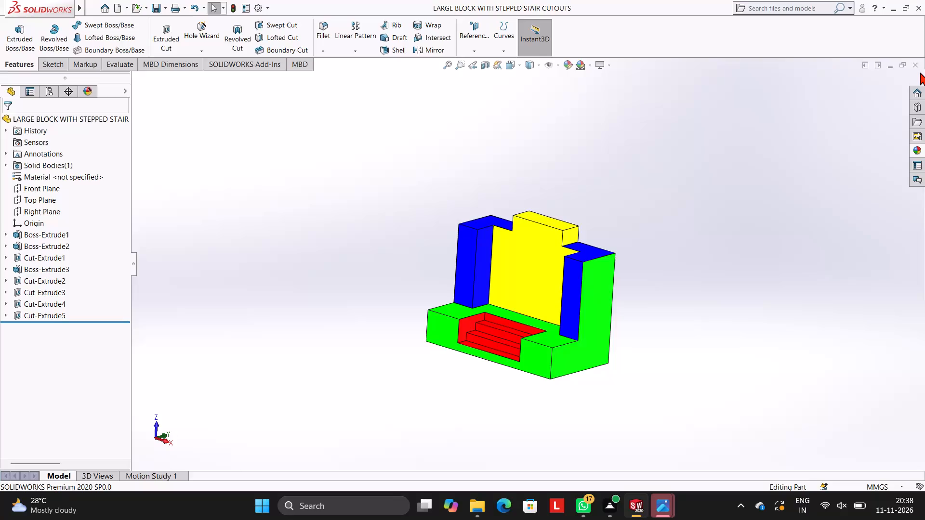
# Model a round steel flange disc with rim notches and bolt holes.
# Close the open stepped block part and create a new part document.
pyautogui.click(920, 69)
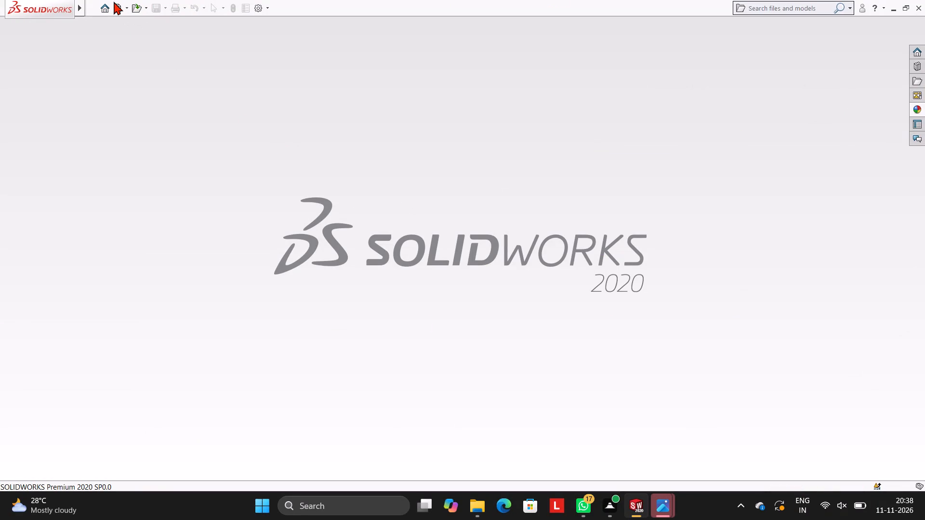
pyautogui.click(114, 1)
pyautogui.click(114, 3)
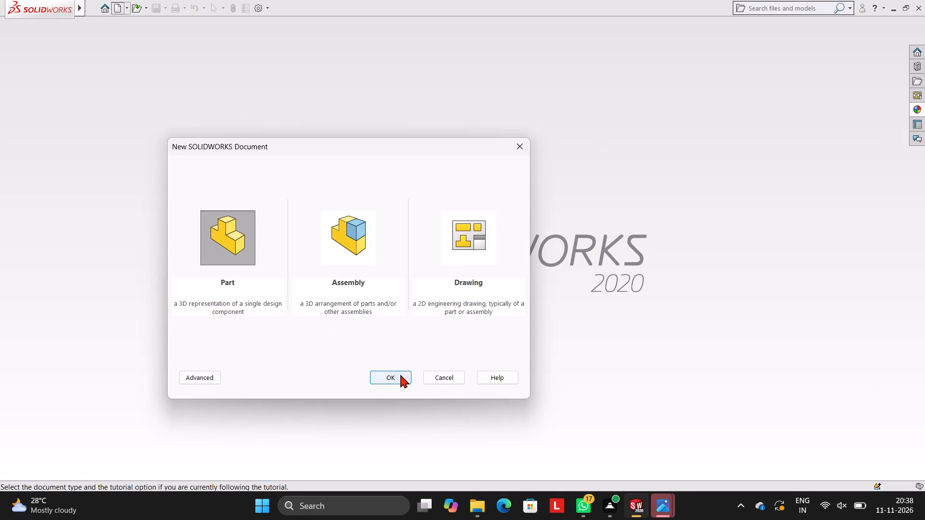
pyautogui.click(400, 375)
# Start a sketch on the Front Plane and draw a circle centred on the origin with a diameter of 115 mm.
pyautogui.click(31, 176)
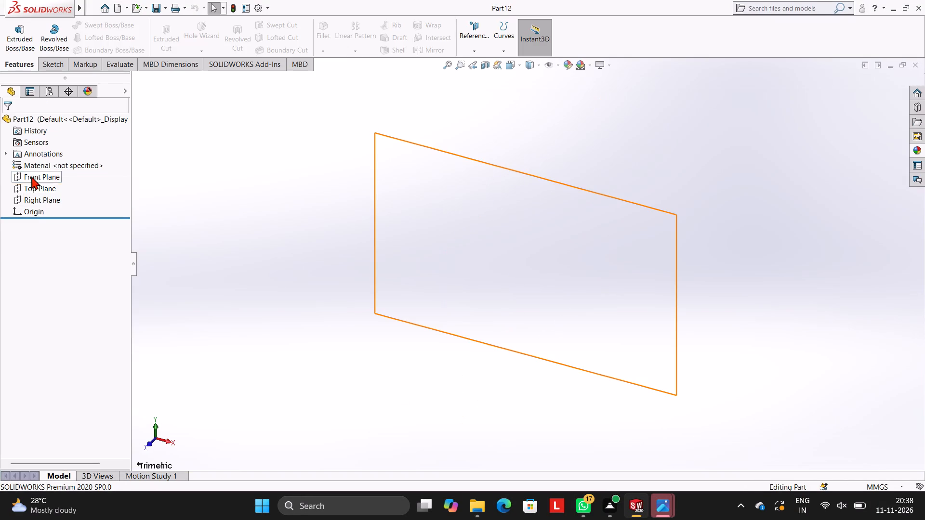
pyautogui.click(41, 161)
pyautogui.click(440, 246)
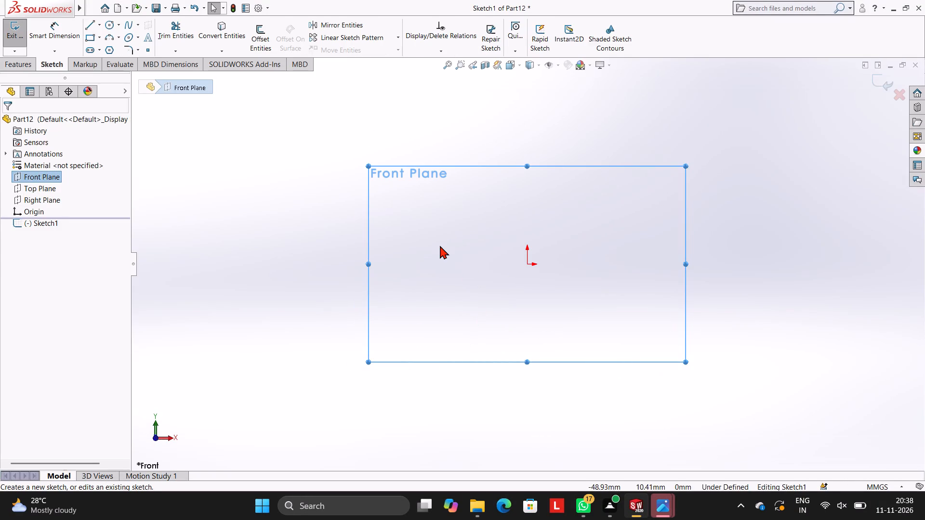
pyautogui.click(111, 27)
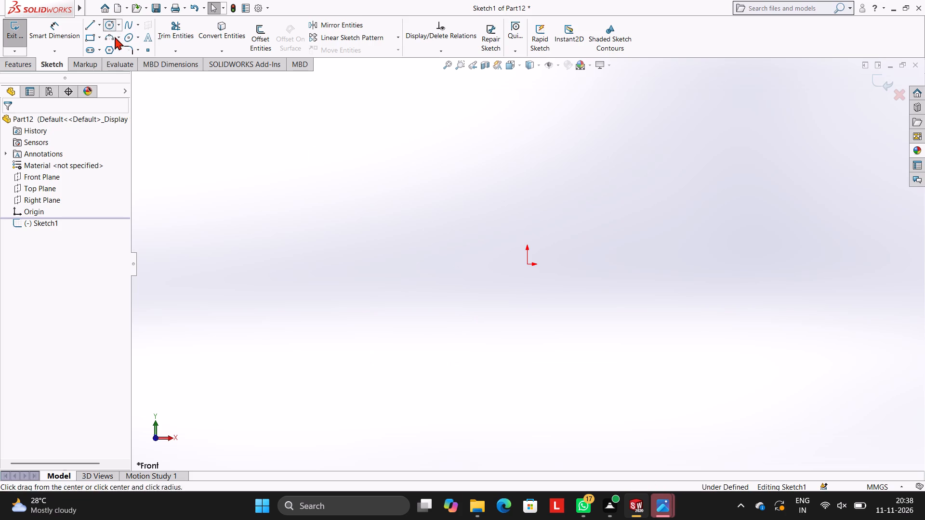
pyautogui.click(527, 264)
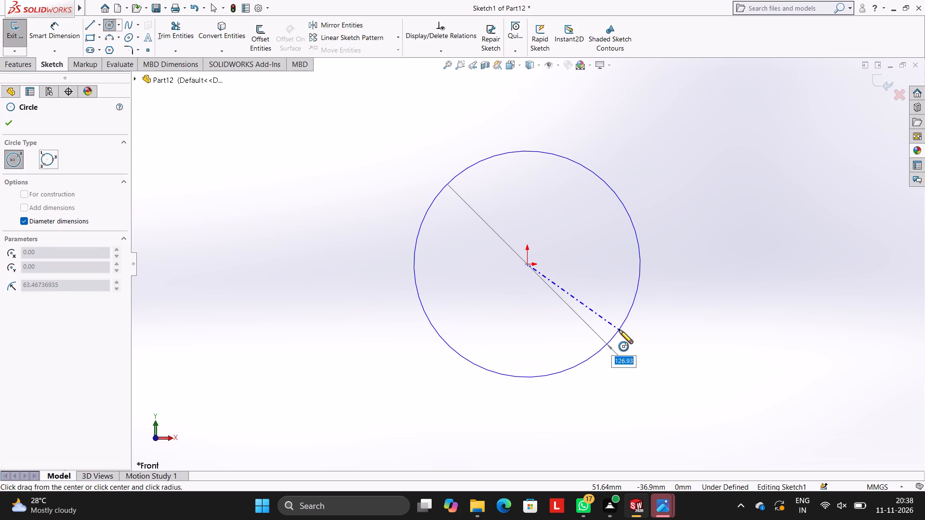
pyautogui.write('115')
pyautogui.press('Return')
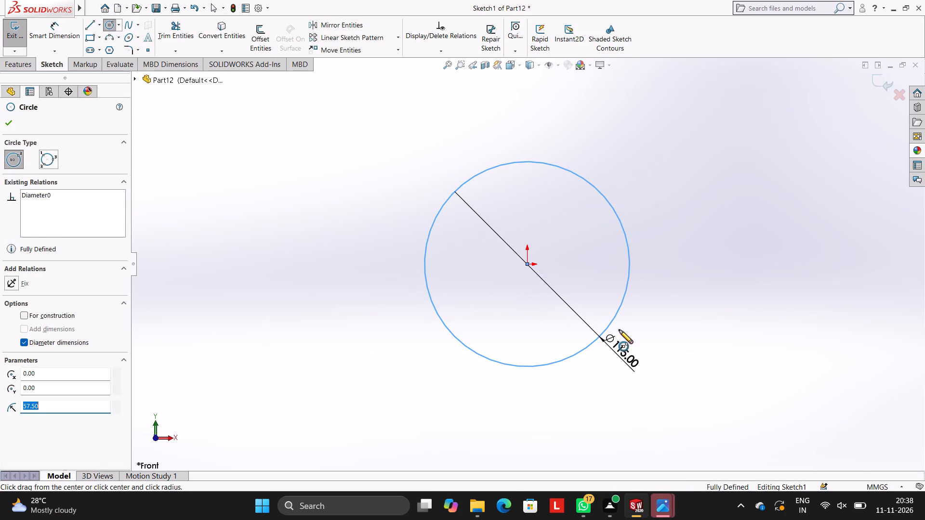
pyautogui.press('Escape')
pyautogui.press('Escape')
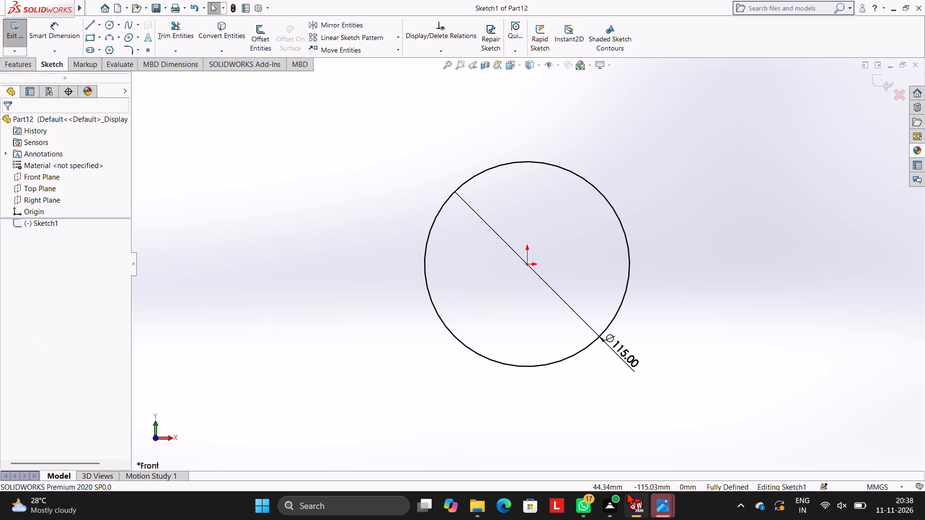
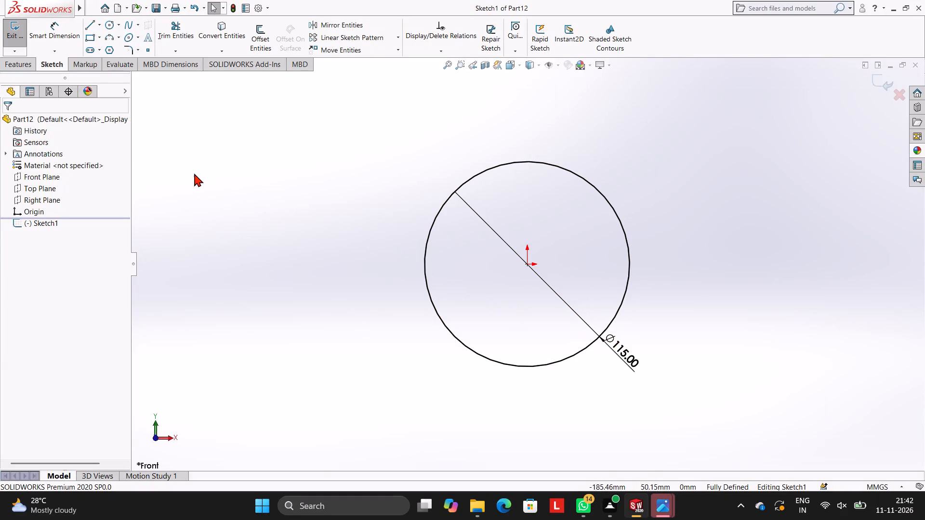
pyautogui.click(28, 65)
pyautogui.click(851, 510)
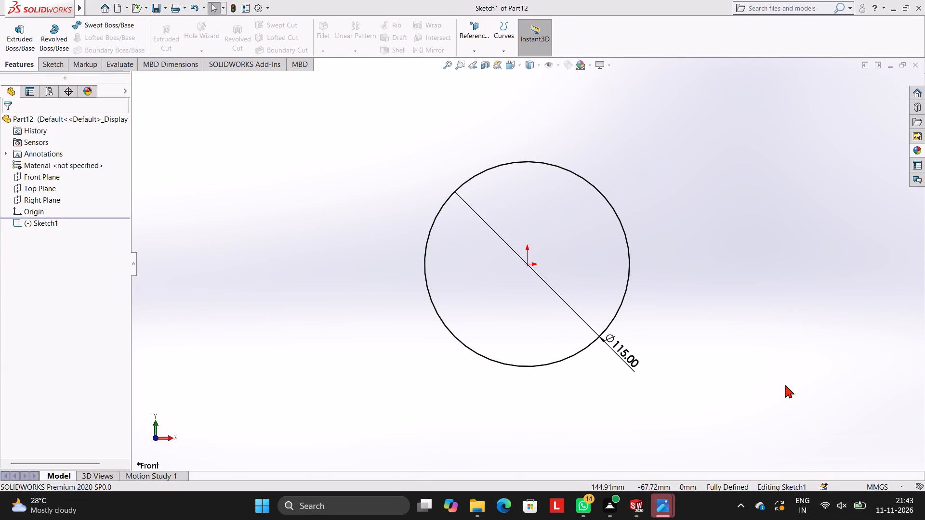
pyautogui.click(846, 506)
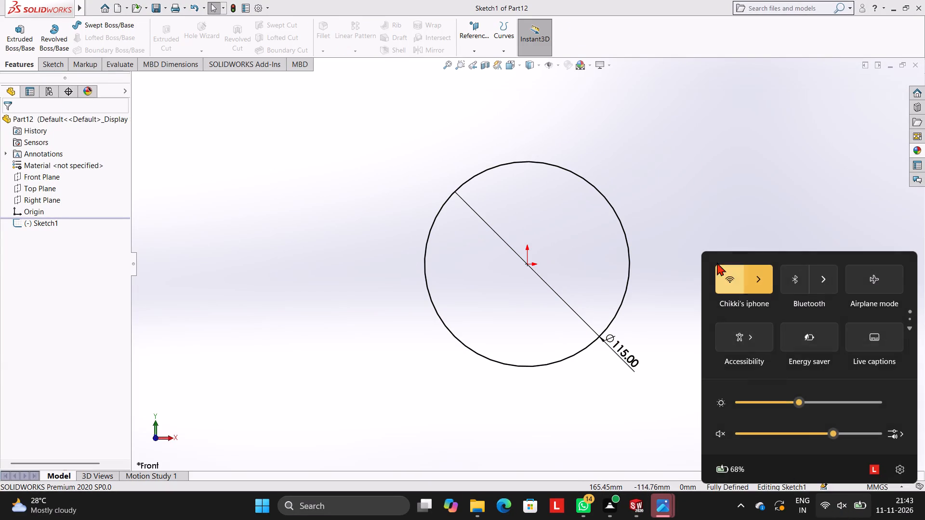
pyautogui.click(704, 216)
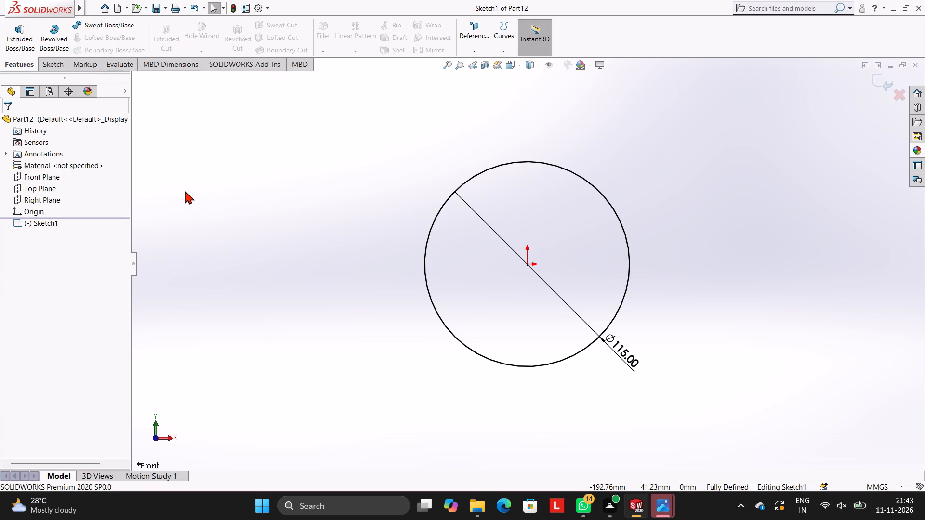
# Extrude the 115 mm circle as a blind boss with a depth of 15 mm.
pyautogui.click(26, 38)
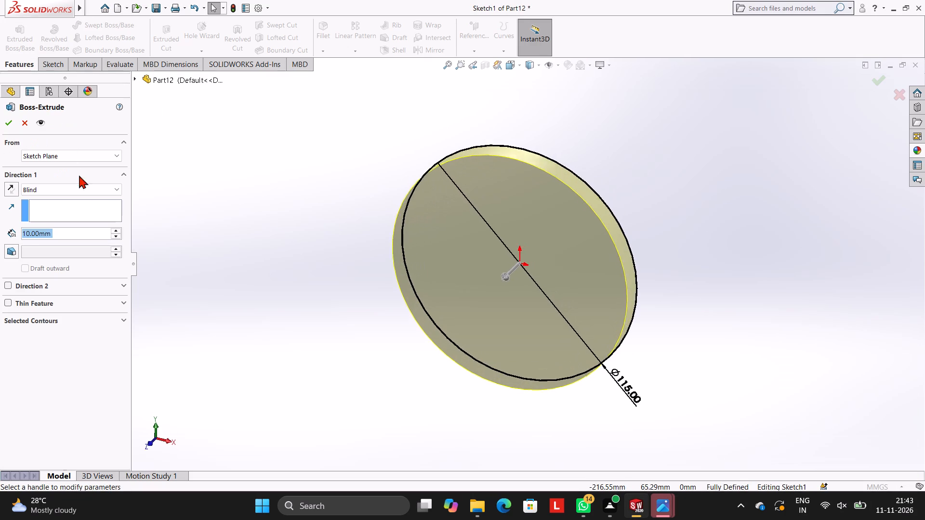
pyautogui.write('15')
pyautogui.press('Return')
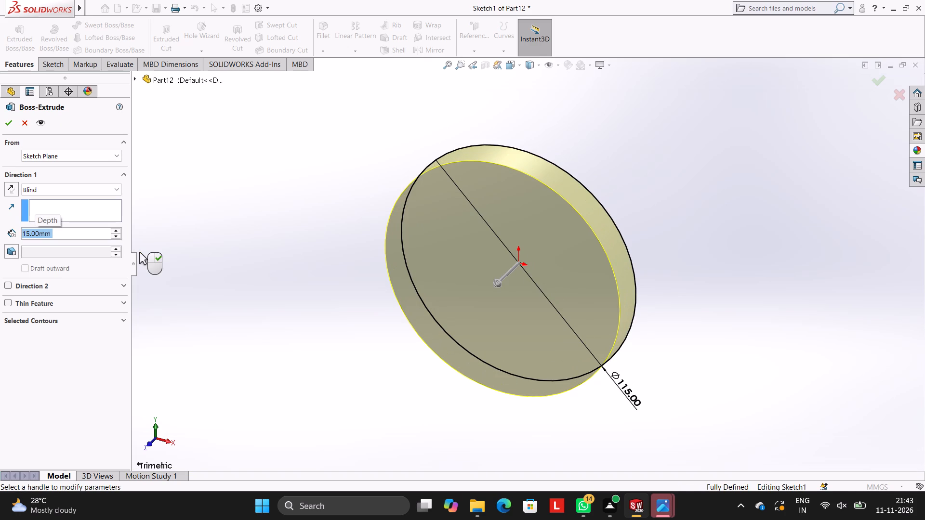
pyautogui.click(13, 123)
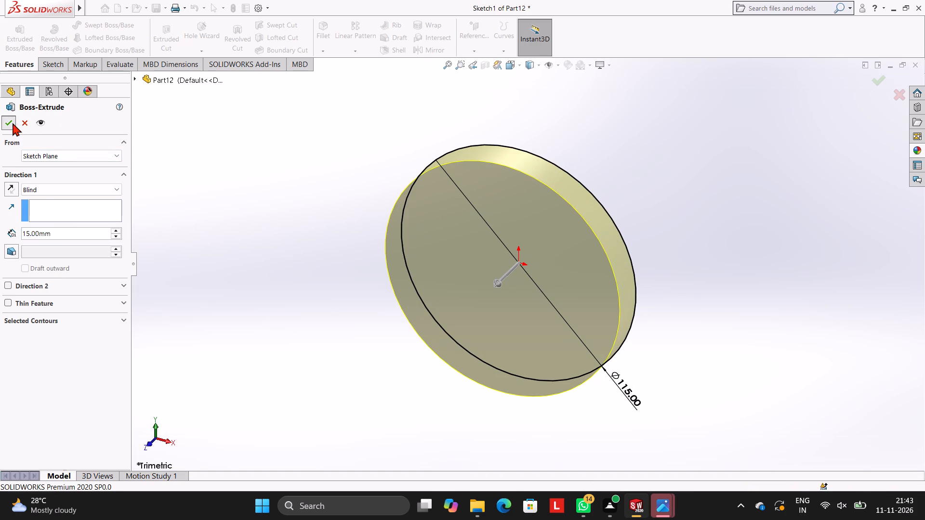
pyautogui.click(168, 189)
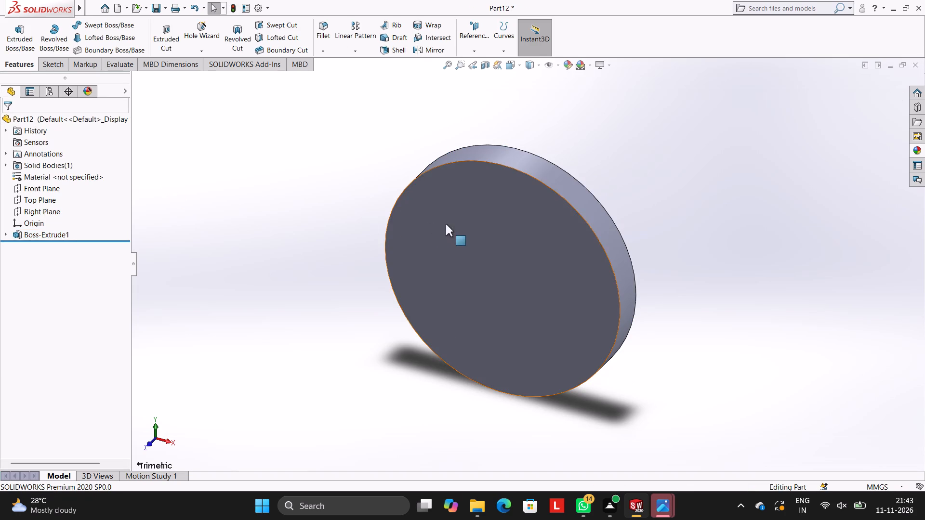
# Start a sketch on the disc's front face, view it face-on, and begin a circle centred on the origin.
pyautogui.click(446, 224)
pyautogui.click(488, 193)
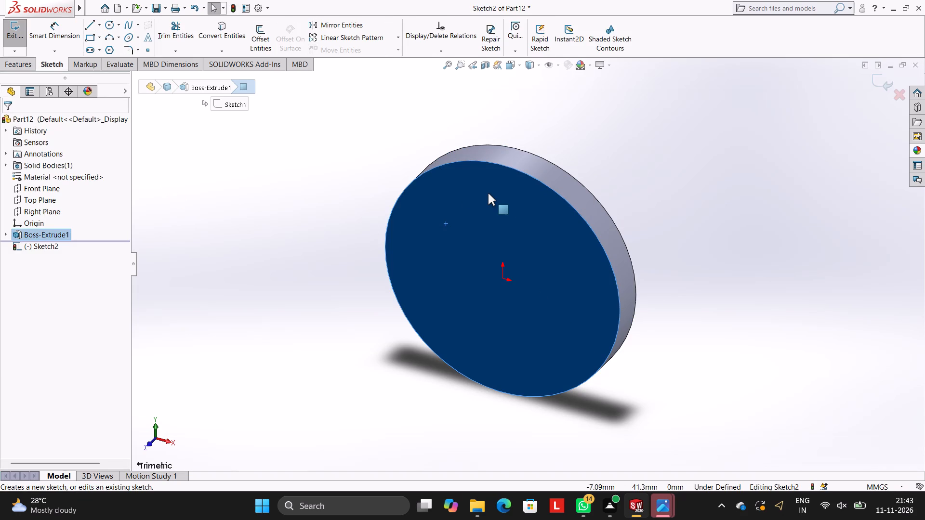
pyautogui.hotkey('ctrl', '8')
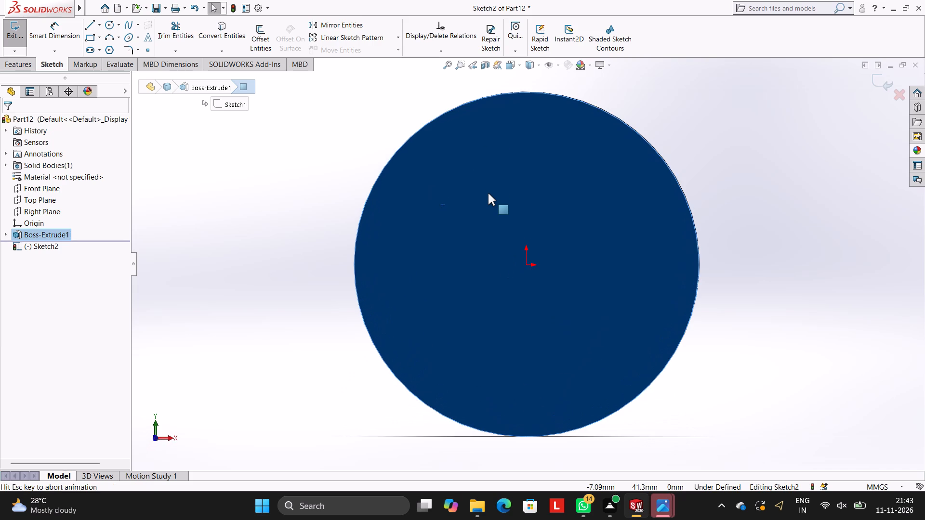
pyautogui.click(109, 25)
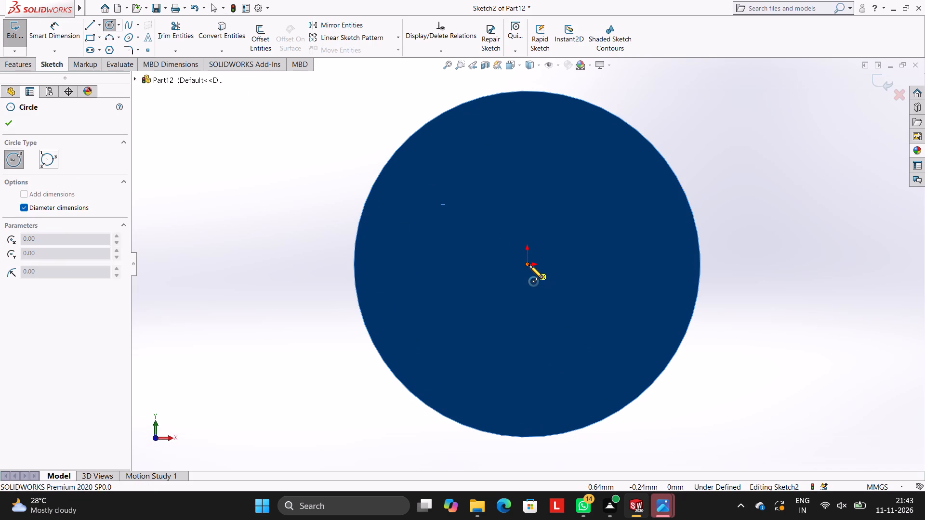
pyautogui.click(528, 264)
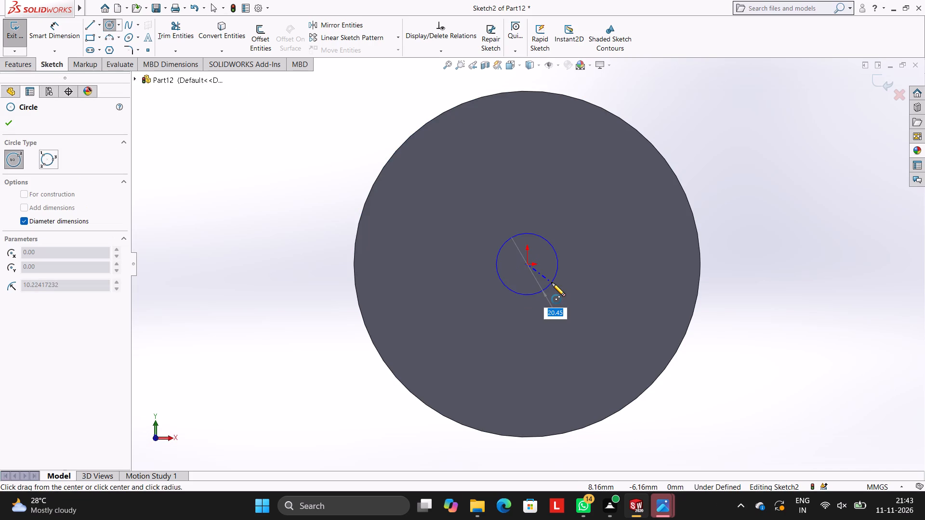
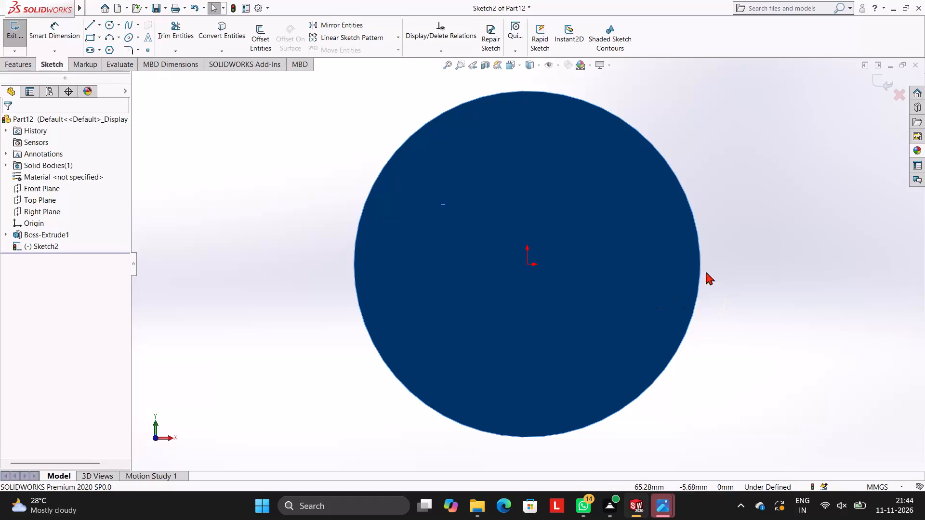
# Sketch an 80 mm diameter circle centred on the origin, on the disc's front face.
pyautogui.press('Escape')
pyautogui.press('Escape')
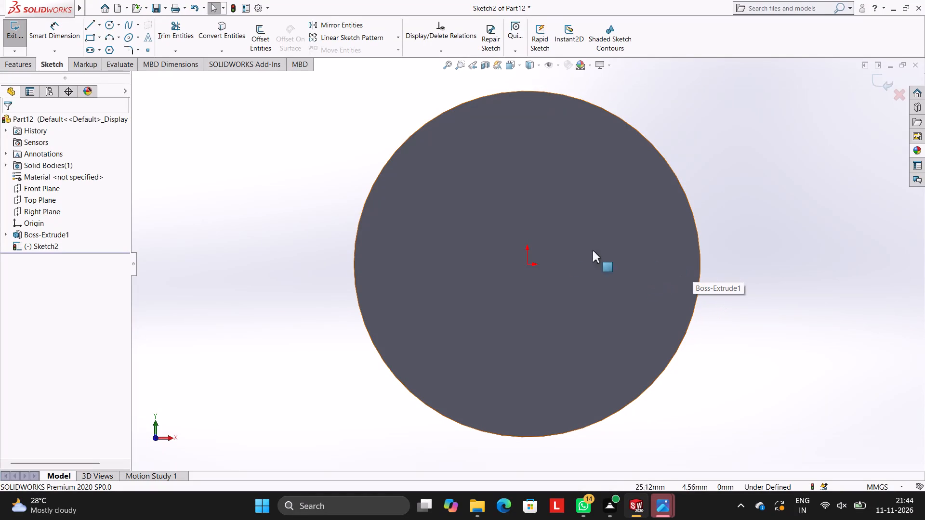
pyautogui.click(111, 27)
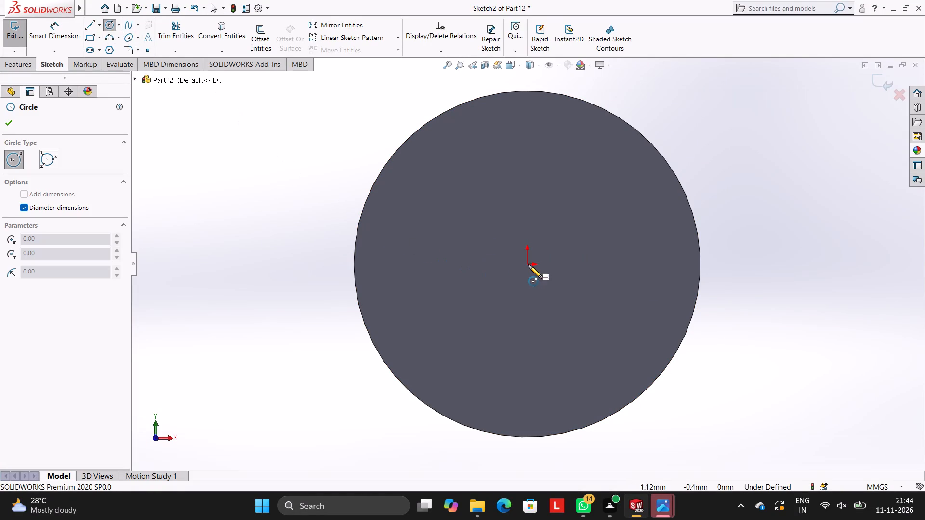
pyautogui.click(529, 265)
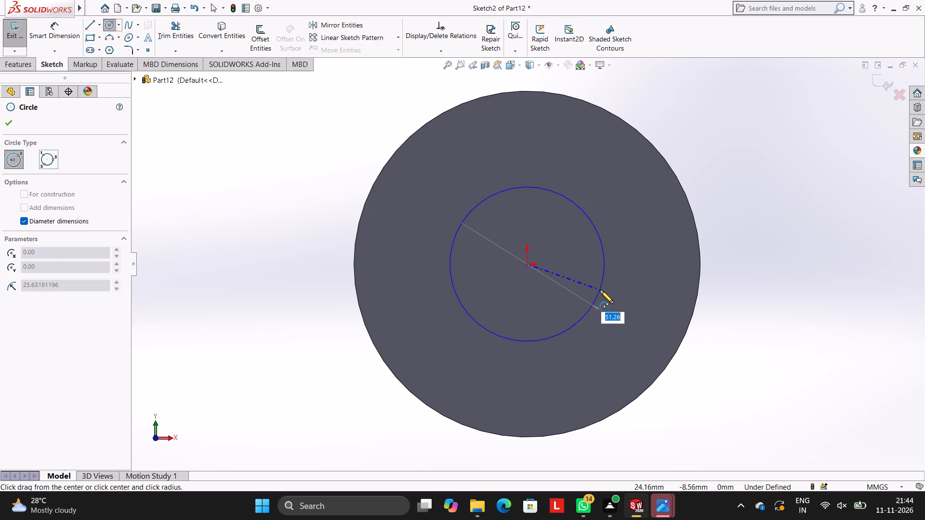
pyautogui.write('80')
pyautogui.press('Return')
pyautogui.press('Escape')
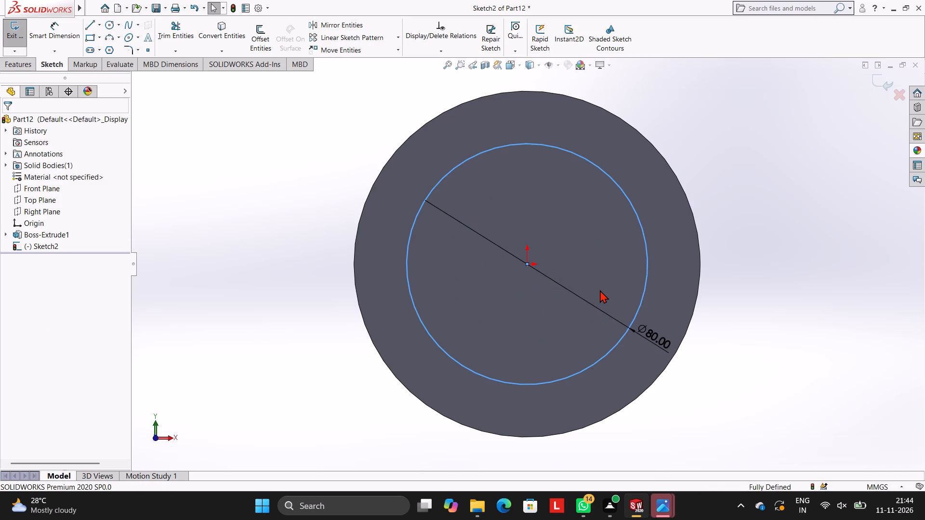
pyautogui.press('Escape')
pyautogui.press('Escape')
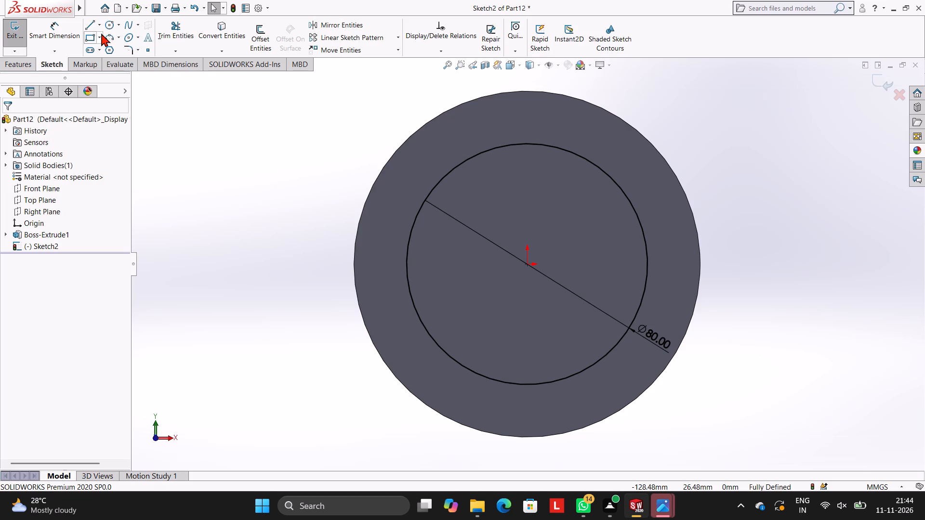
# Sketch a horizontal line from the origin to the disc's outer edge in the positive X direction, about 57.5 mm long.
pyautogui.click(90, 23)
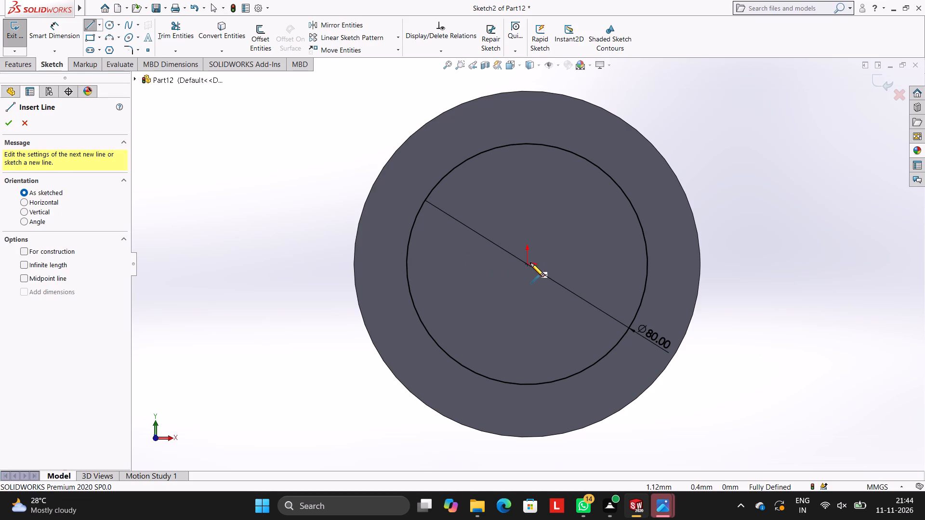
pyautogui.click(526, 265)
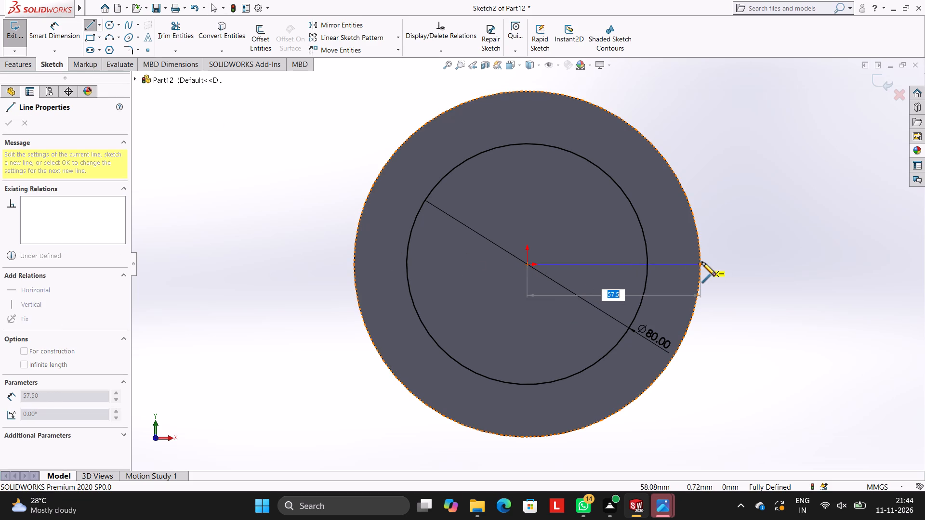
pyautogui.click(701, 263)
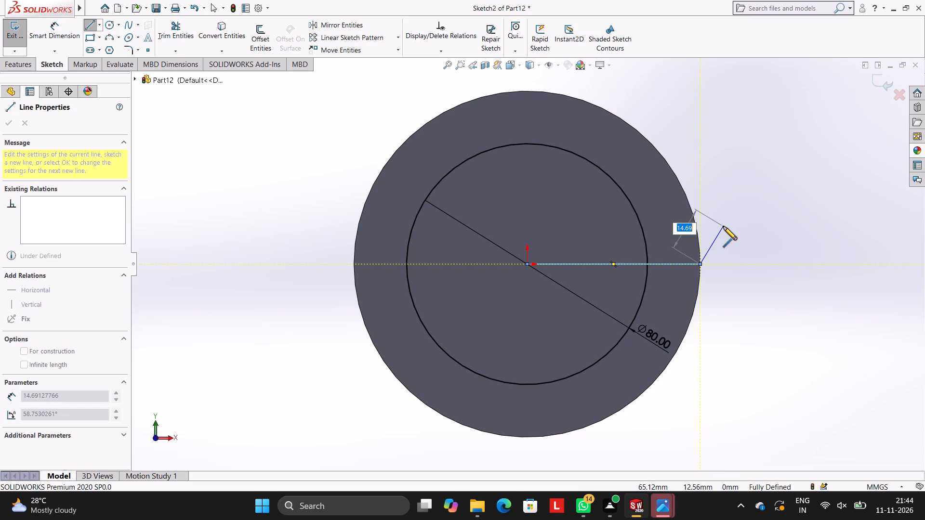
pyautogui.press('Escape')
pyautogui.press('Escape')
pyautogui.press('Escape')
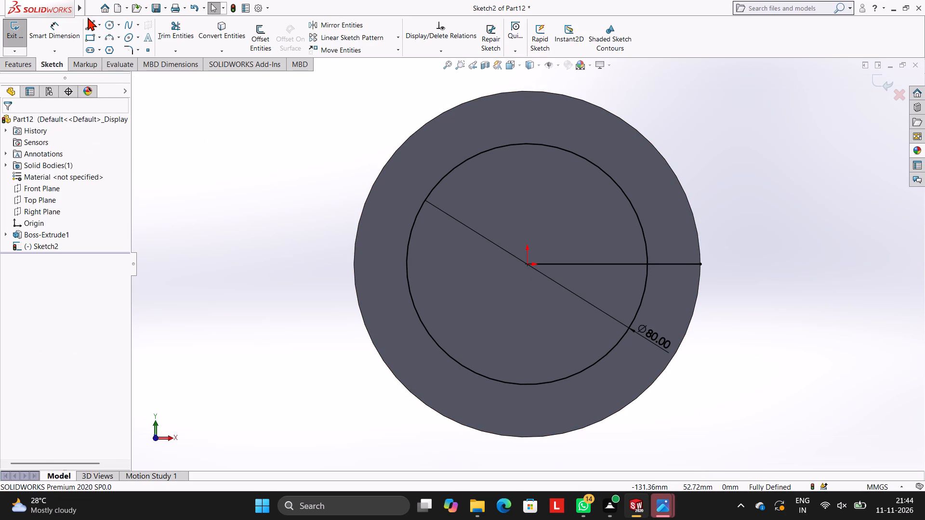
# Sketch a line from the origin to just past the disc's outer edge, about 59.6 mm long and about 29.5° above the horizontal line.
pyautogui.click(89, 23)
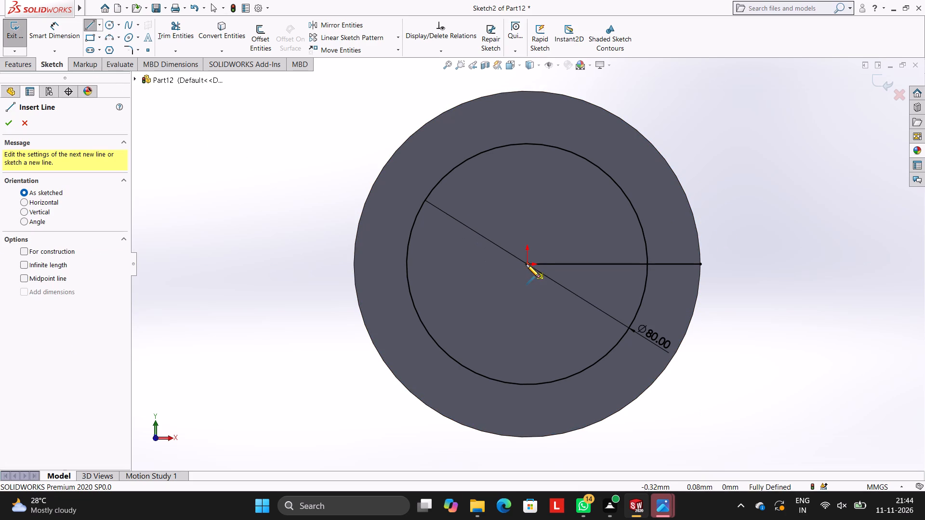
pyautogui.click(527, 264)
pyautogui.click(683, 176)
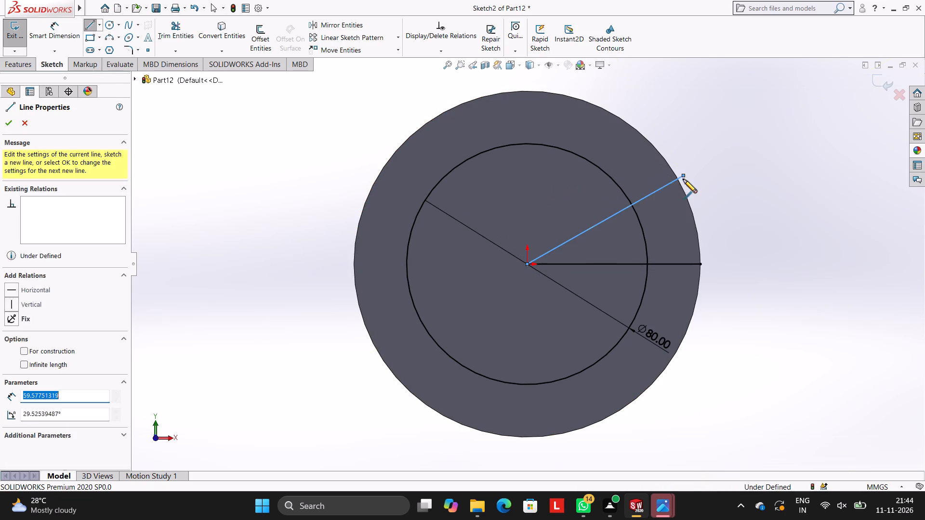
pyautogui.press('Escape')
pyautogui.press('Escape')
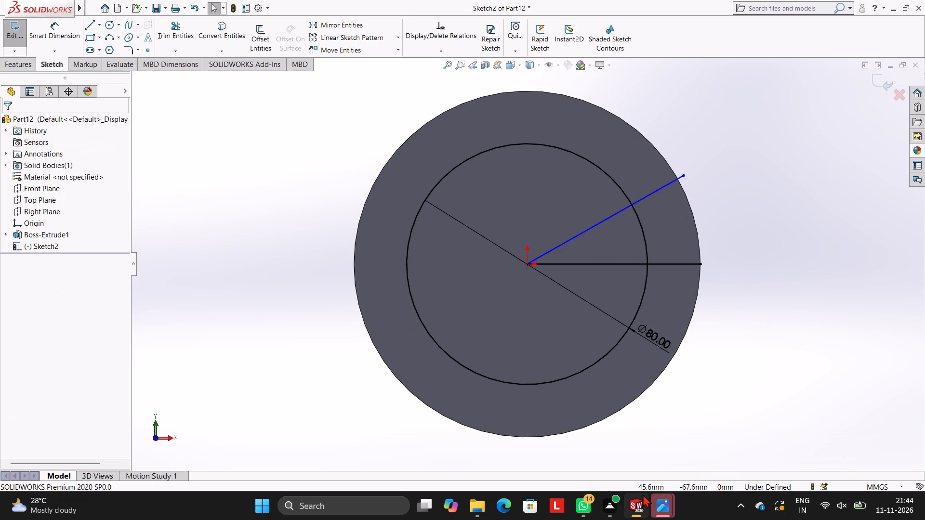
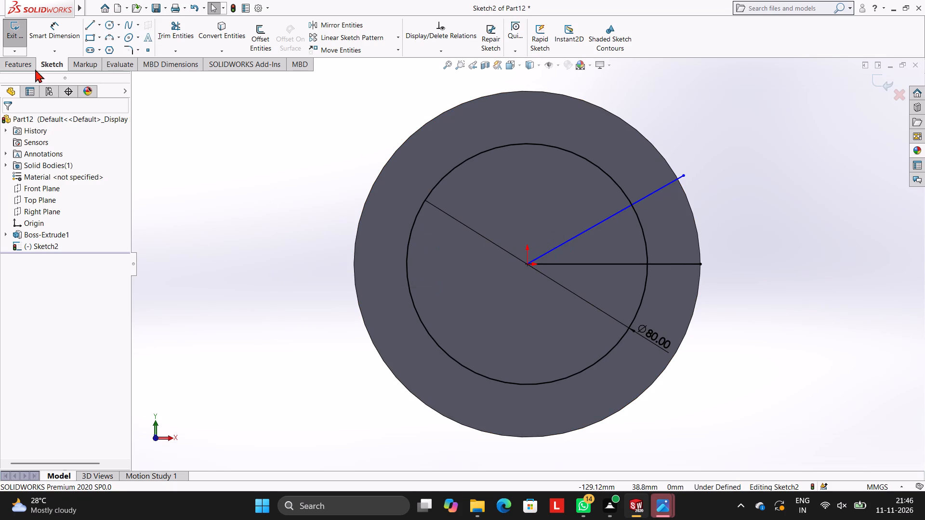
# Dimension the angle between the horizontal line and the slanted line as 30°.
pyautogui.click(45, 30)
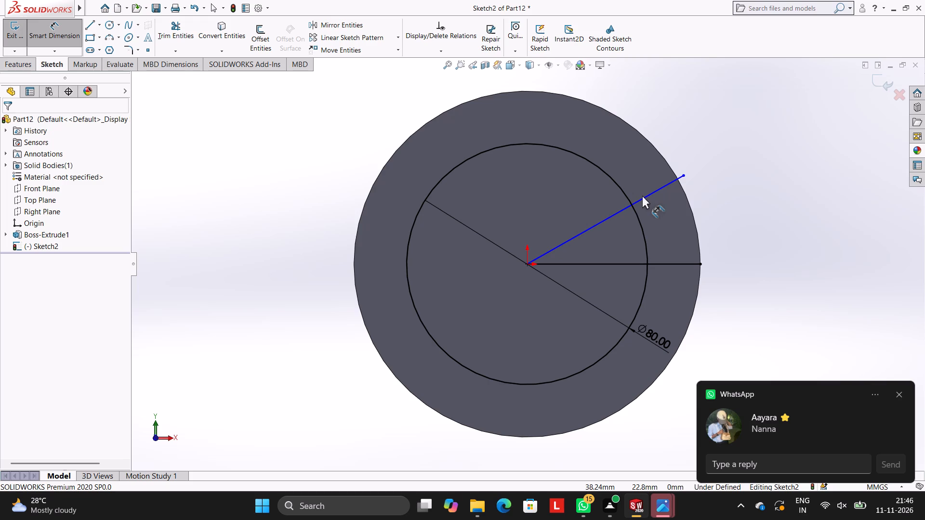
pyautogui.click(642, 196)
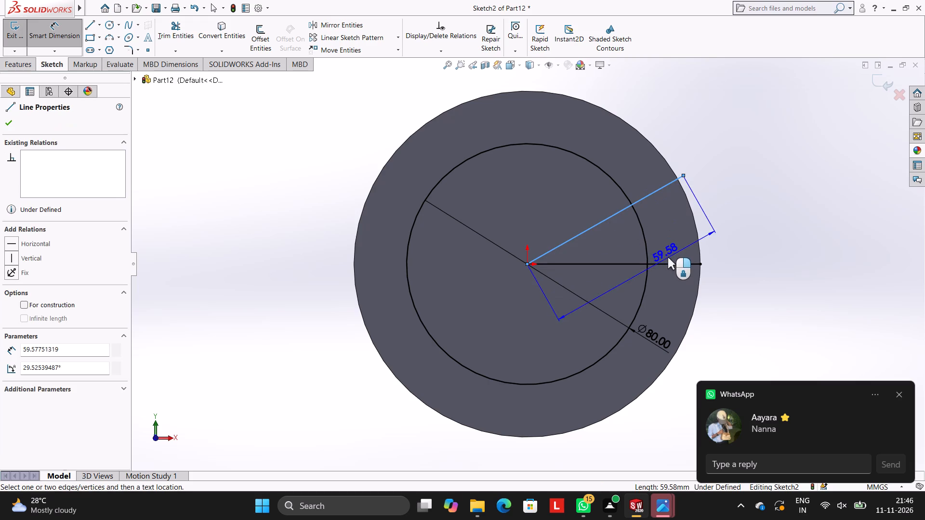
pyautogui.click(667, 264)
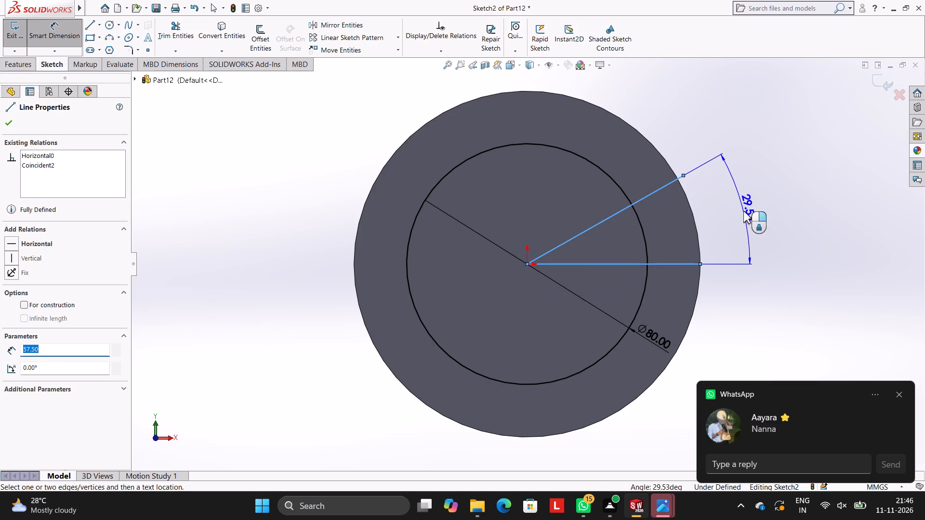
pyautogui.click(743, 211)
pyautogui.write('30')
pyautogui.press('Return')
pyautogui.press('Escape')
pyautogui.press('Escape')
pyautogui.press('Escape')
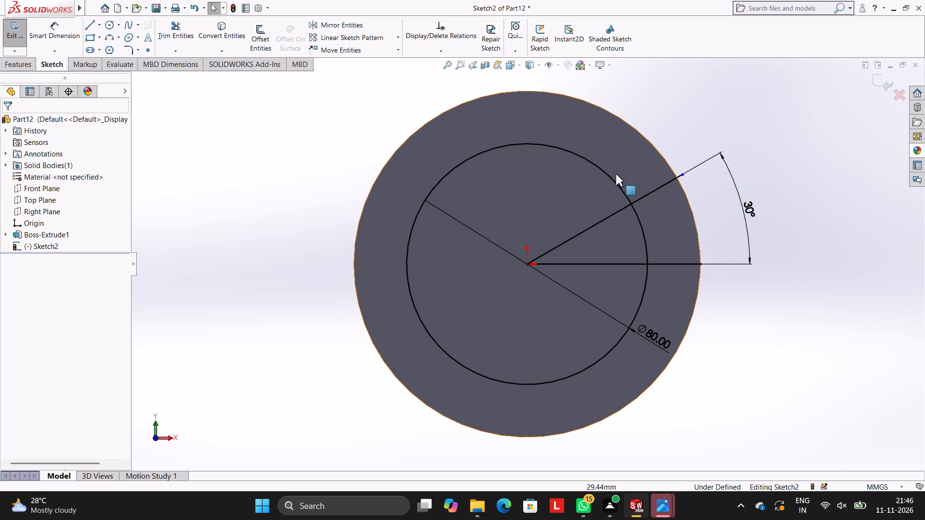
# Trim the part of the 30° line that extends outside the 80 mm circle.
pyautogui.scroll(-2, 673, 182)
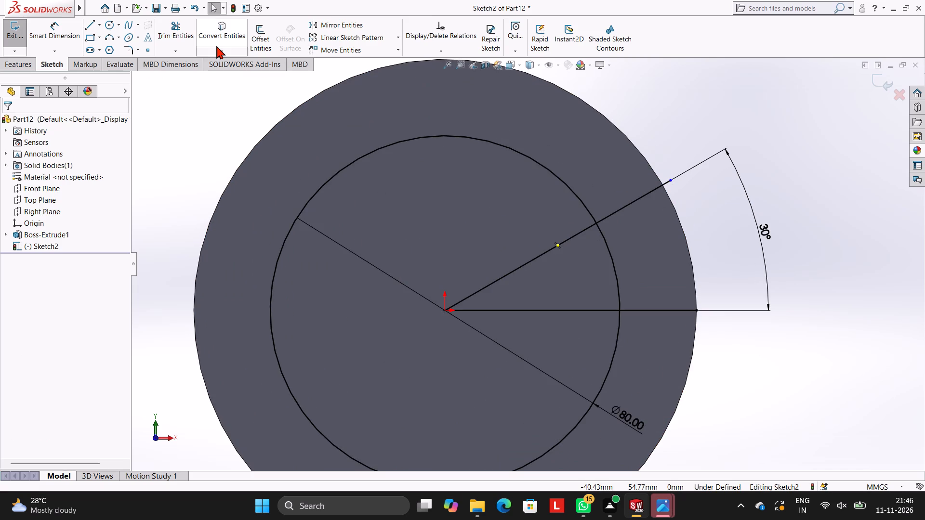
pyautogui.click(180, 26)
pyautogui.click(616, 210)
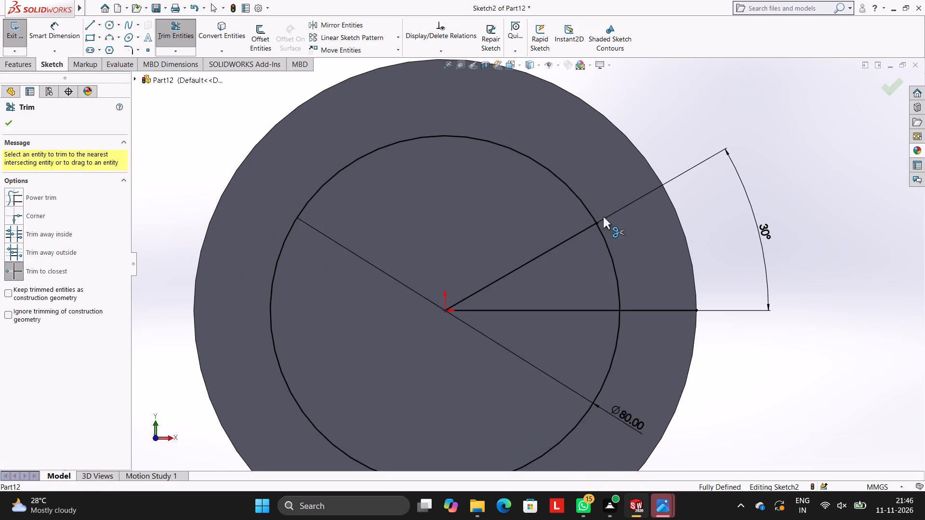
# Sketch a 15 mm diameter circle centred where the 30° line meets the 80 mm circle.
pyautogui.click(106, 23)
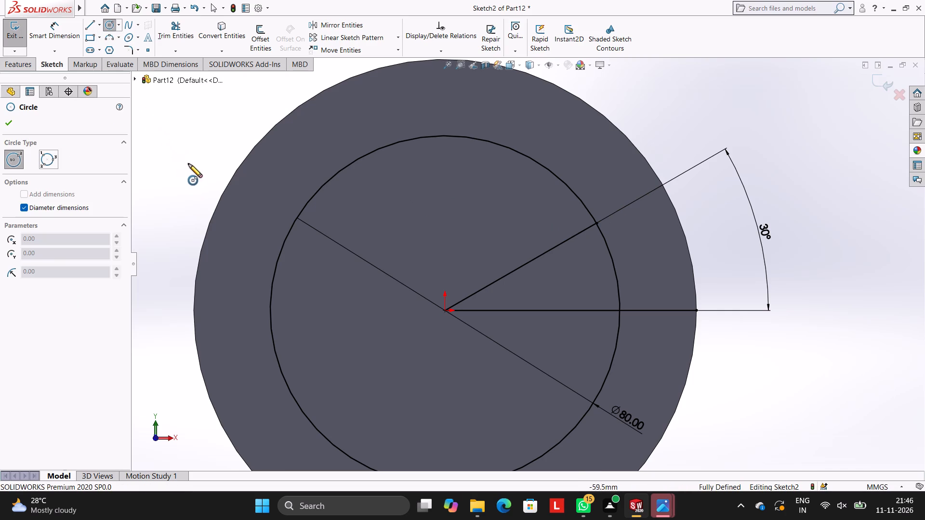
pyautogui.click(596, 222)
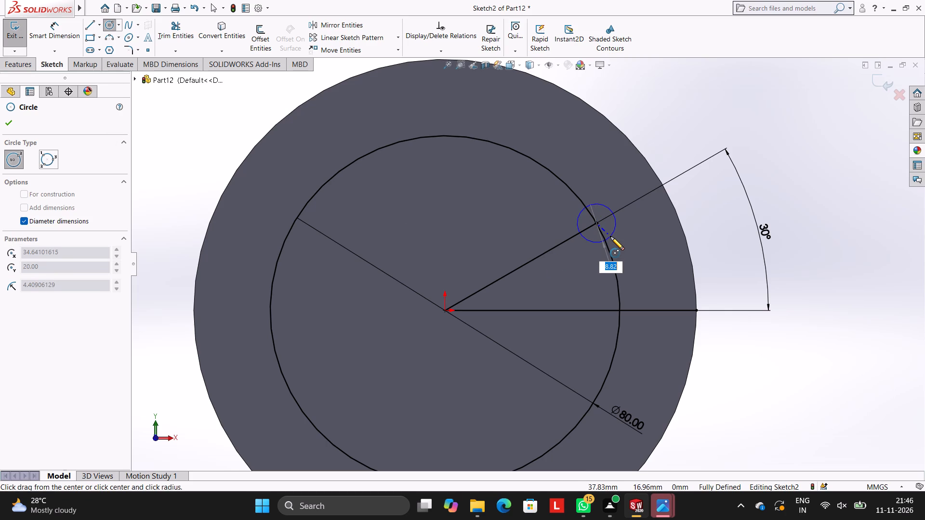
pyautogui.write('15')
pyautogui.press('Return')
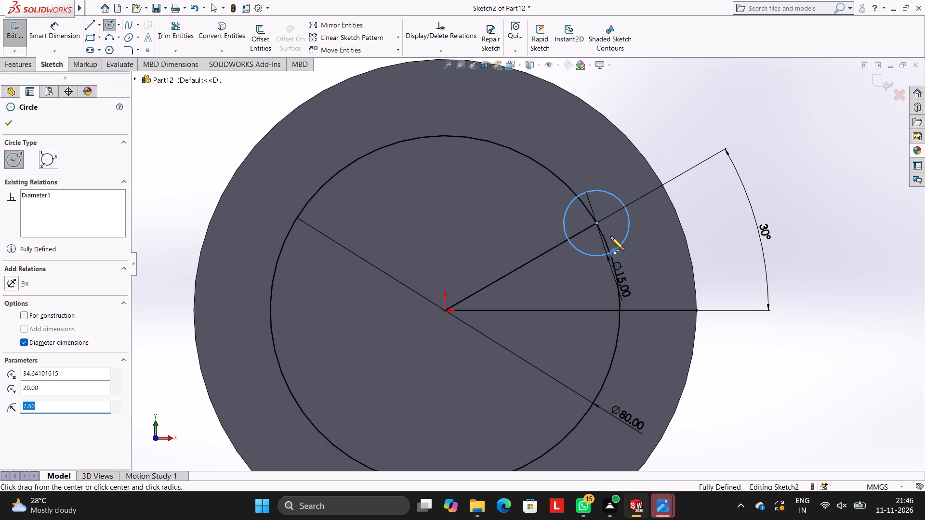
pyautogui.press('Escape')
pyautogui.press('Escape')
pyautogui.press('Escape')
pyautogui.press('Escape')
pyautogui.press('Escape')
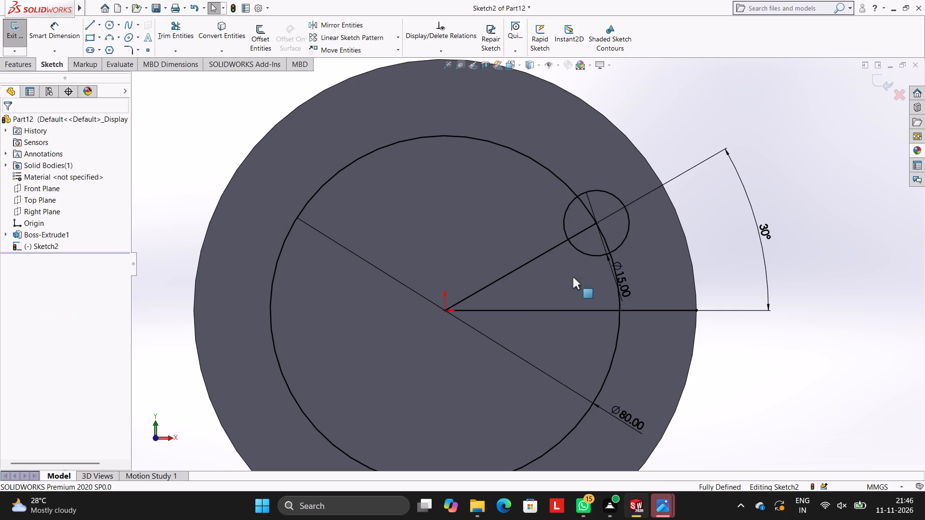
# Sketch a 40 mm vertical line from the origin down to the bottom of the 80 mm circle.
pyautogui.scroll(2, 465, 315)
pyautogui.scroll(-1, 465, 315)
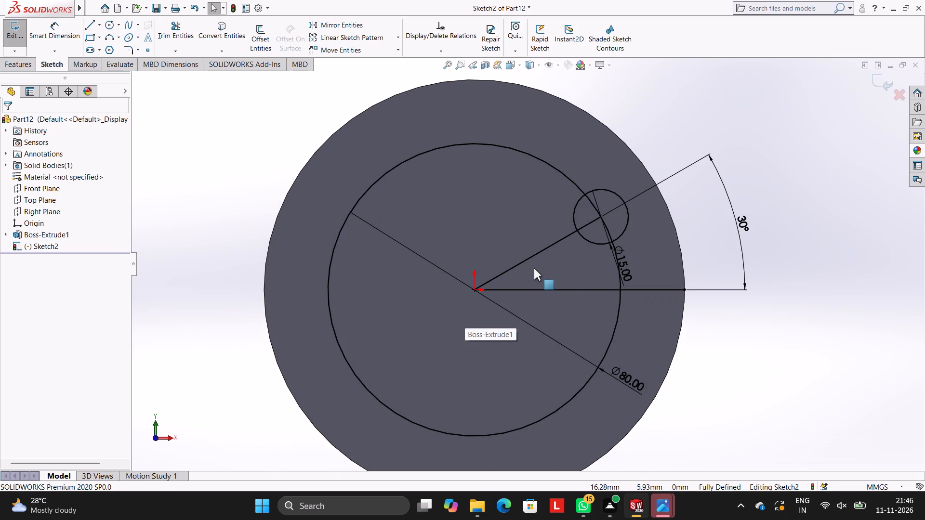
pyautogui.click(88, 26)
pyautogui.scroll(1, 559, 338)
pyautogui.scroll(-1, 559, 338)
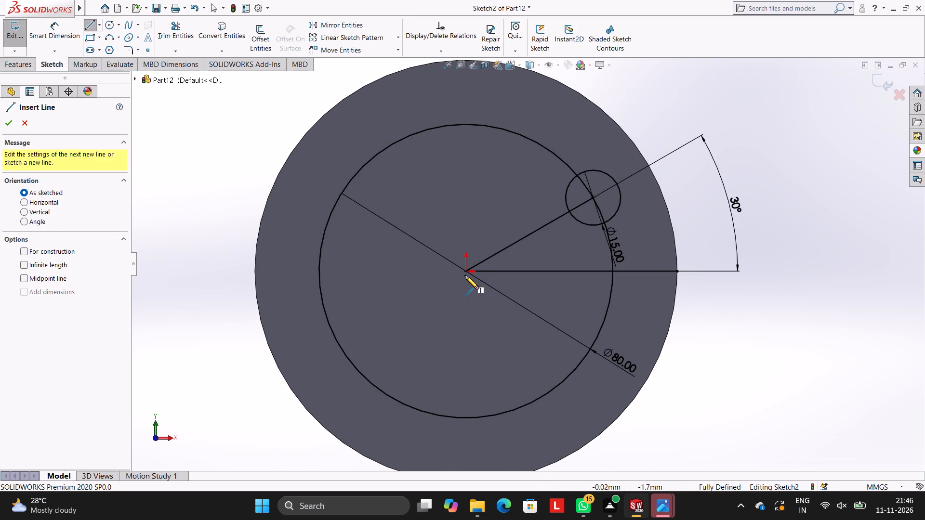
pyautogui.click(466, 272)
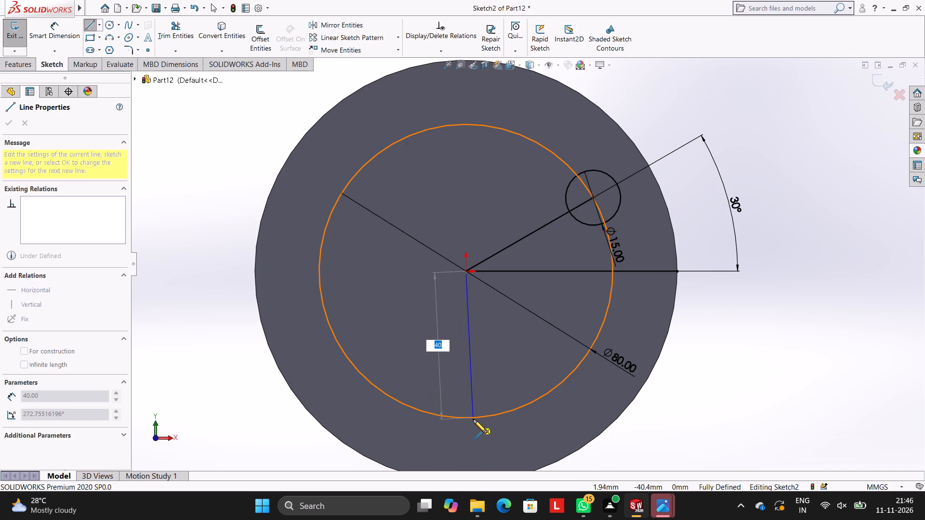
pyautogui.click(466, 417)
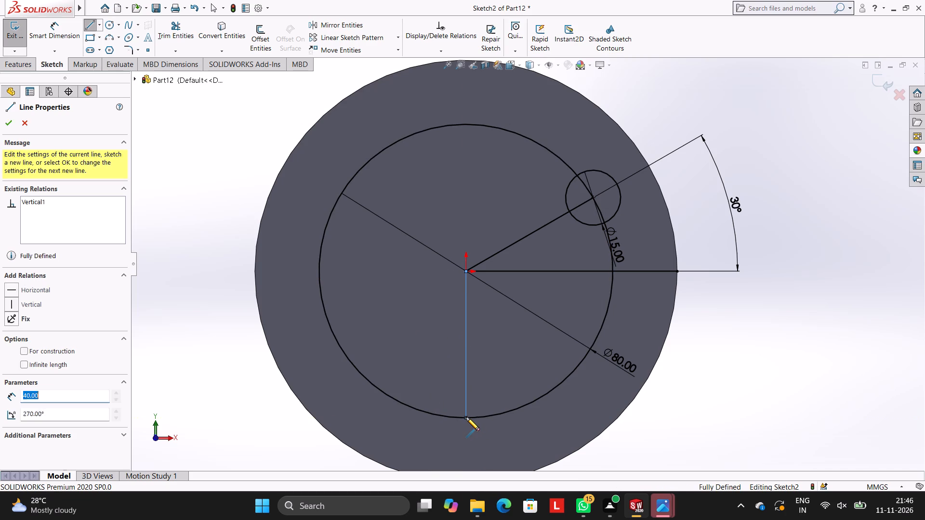
pyautogui.press('Escape')
pyautogui.press('Escape')
pyautogui.press('Escape')
pyautogui.press('Escape')
pyautogui.press('Escape')
pyautogui.press('Escape')
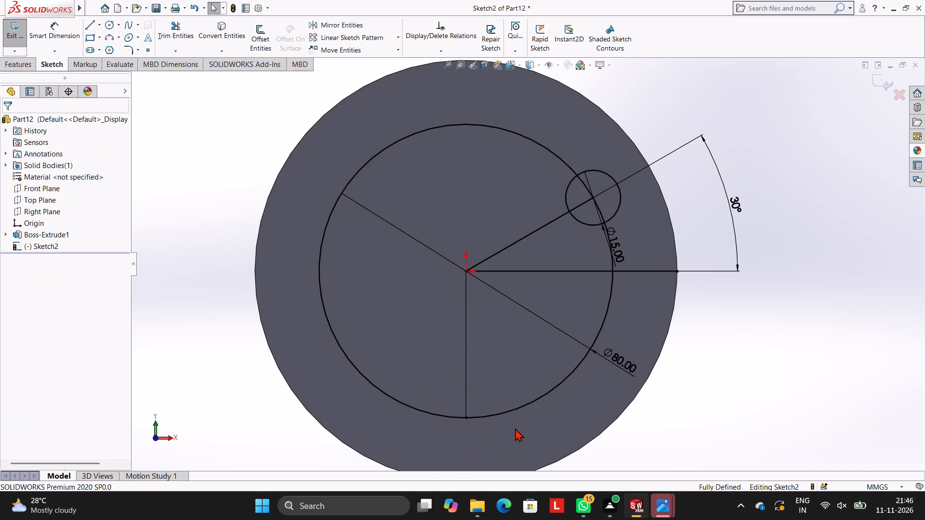
pyautogui.press('Escape')
pyautogui.press('Escape')
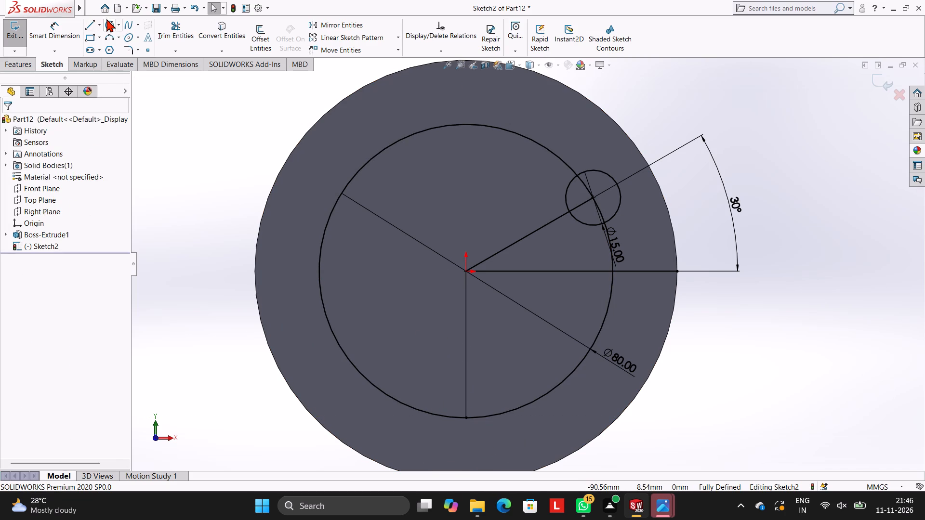
# Sketch a 15 mm diameter circle centred on the lower end of the vertical line.
pyautogui.click(108, 19)
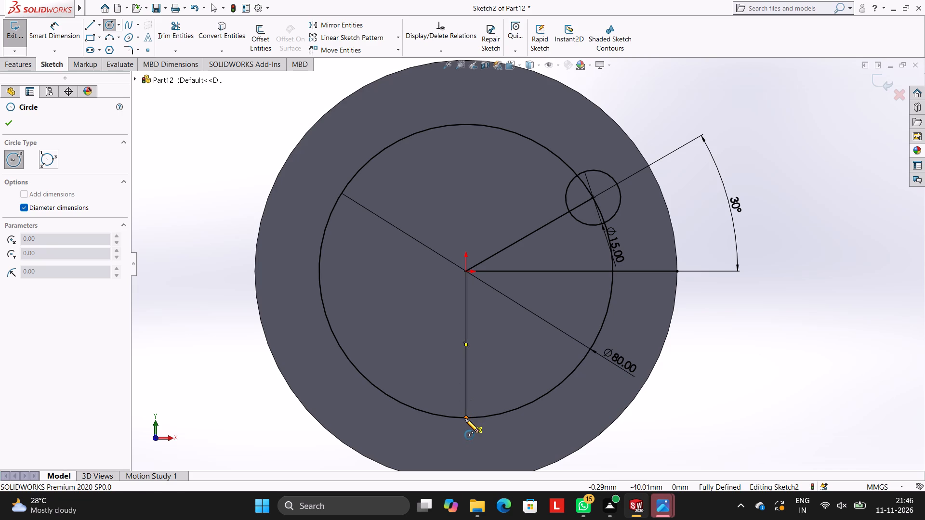
pyautogui.click(465, 418)
pyautogui.write('15')
pyautogui.press('Return')
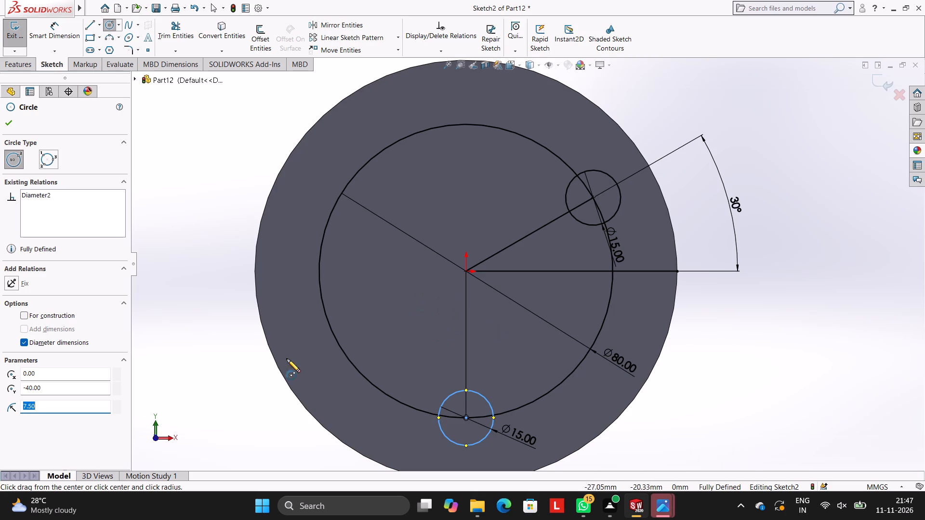
pyautogui.press('Escape')
pyautogui.press('Escape')
pyautogui.press('Escape')
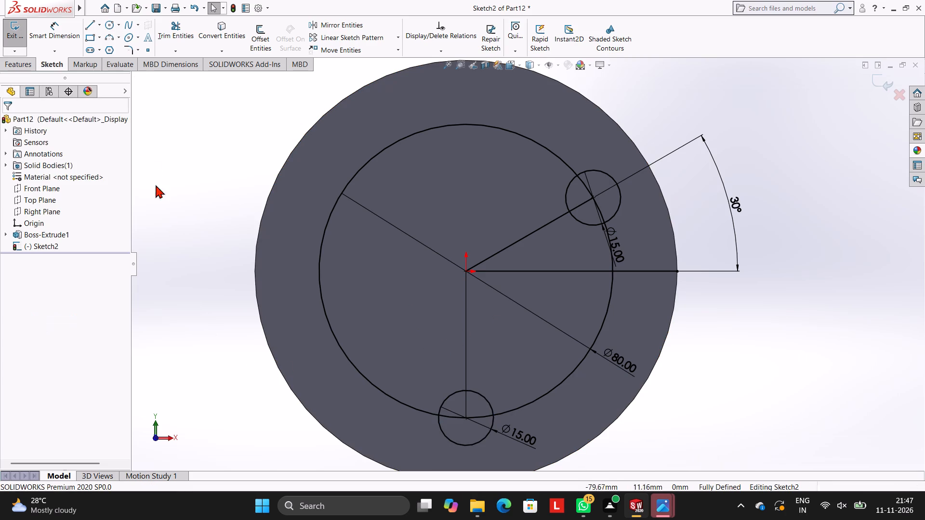
# Sketch a horizontal line from the origin to the 80 mm circle in the negative X direction, about 40 mm long.
pyautogui.click(92, 27)
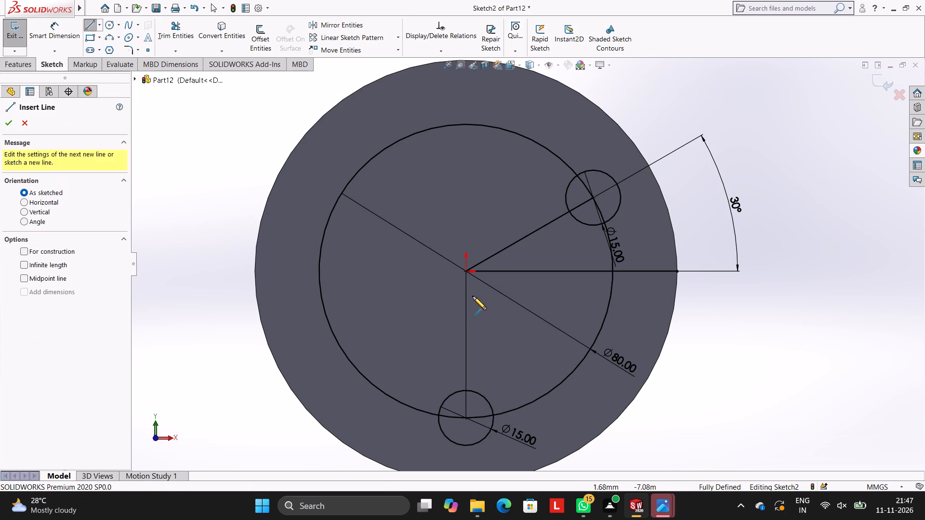
pyautogui.click(465, 272)
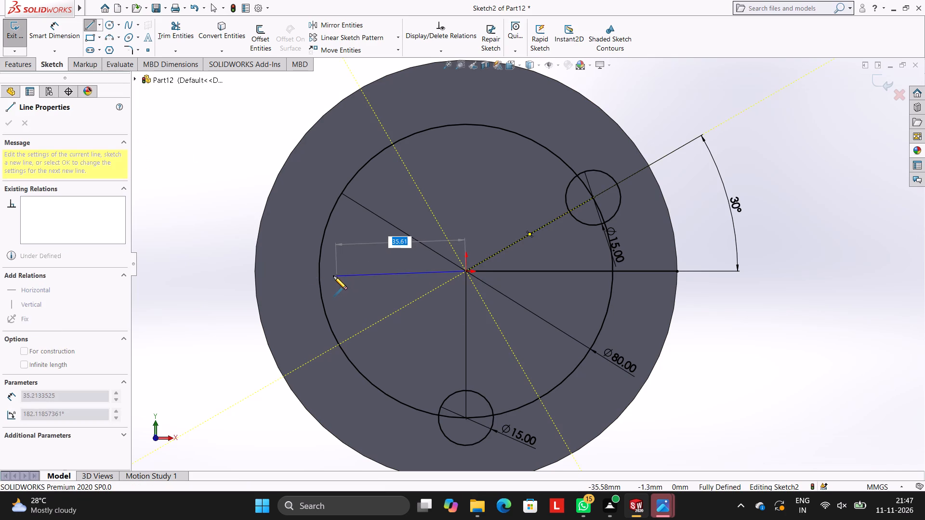
pyautogui.click(318, 270)
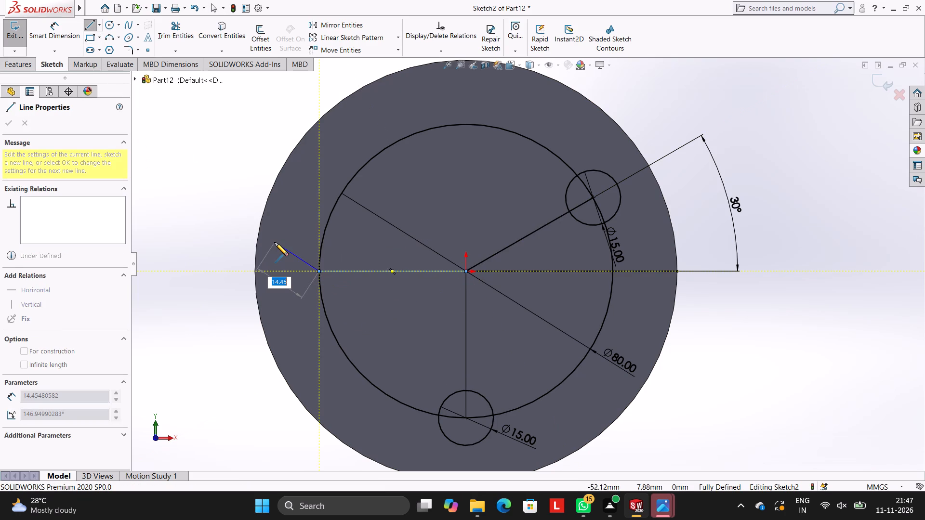
pyautogui.press('Escape')
pyautogui.press('Escape')
pyautogui.press('Escape')
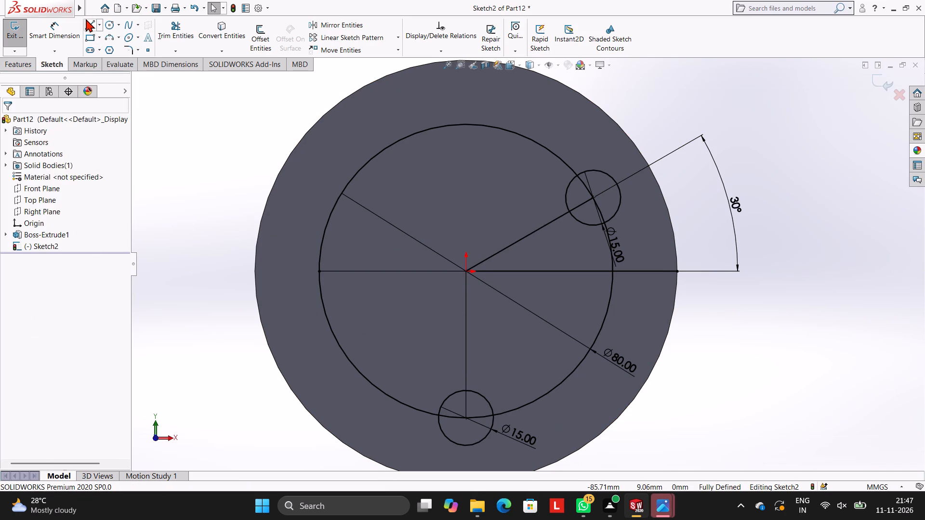
# Sketch a 40 mm line from the origin to the 80 mm circle, about 32° above the negative X horizontal line.
pyautogui.click(86, 20)
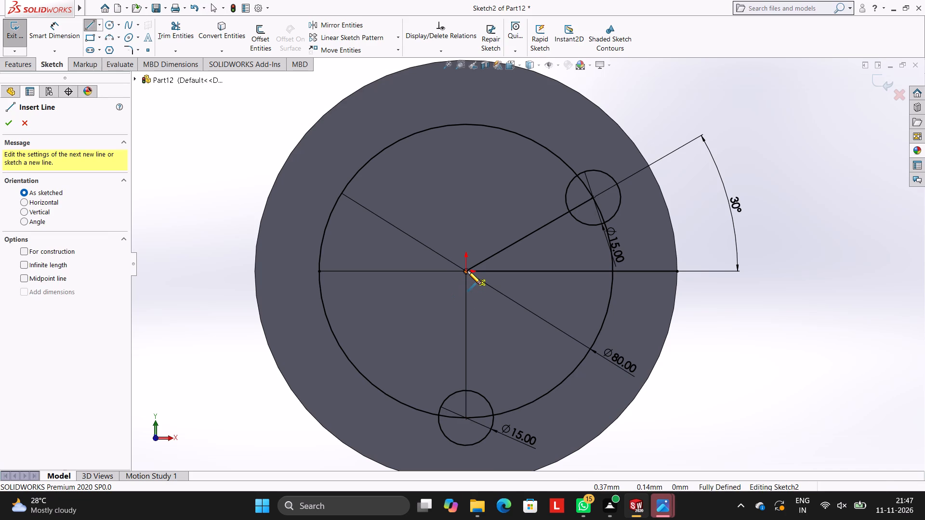
pyautogui.click(465, 271)
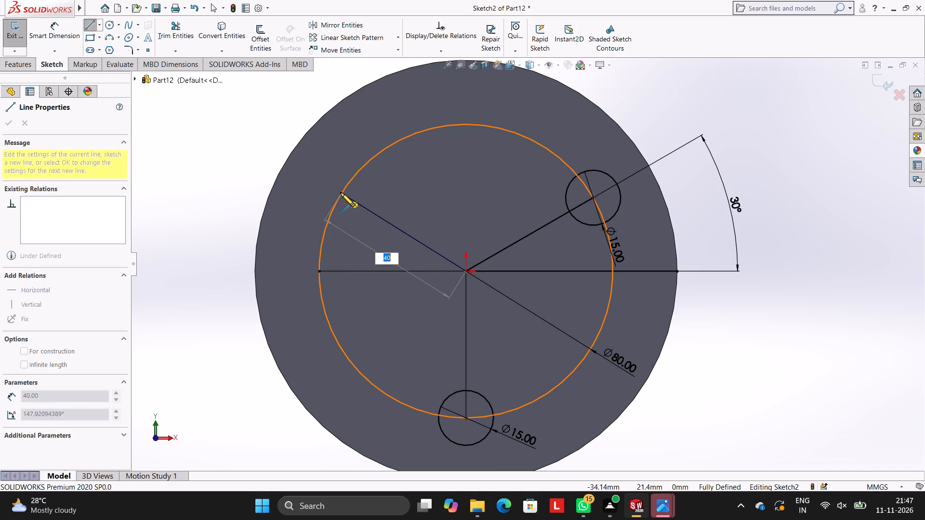
pyautogui.click(341, 193)
pyautogui.press('Escape')
pyautogui.press('Escape')
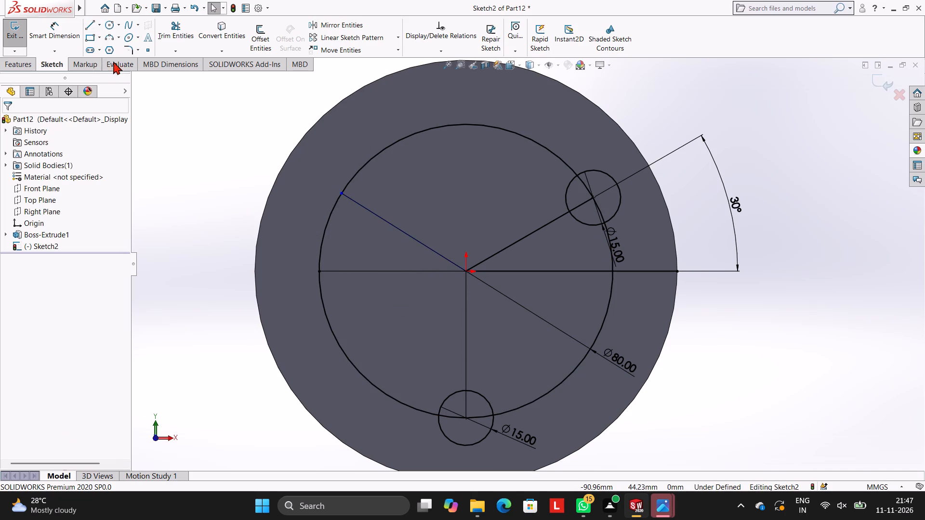
# Dimension the angle between the negative X horizontal line and the slanted line above it as 30°.
pyautogui.click(68, 28)
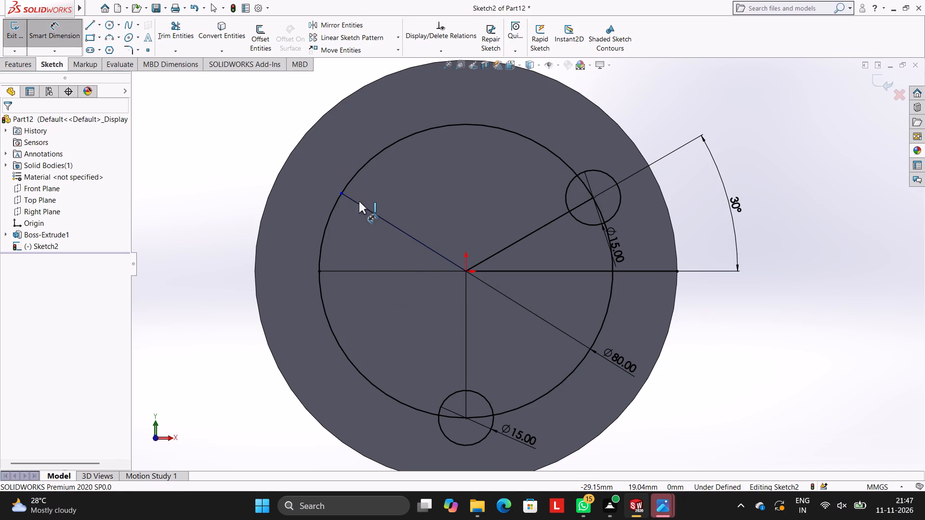
pyautogui.click(358, 203)
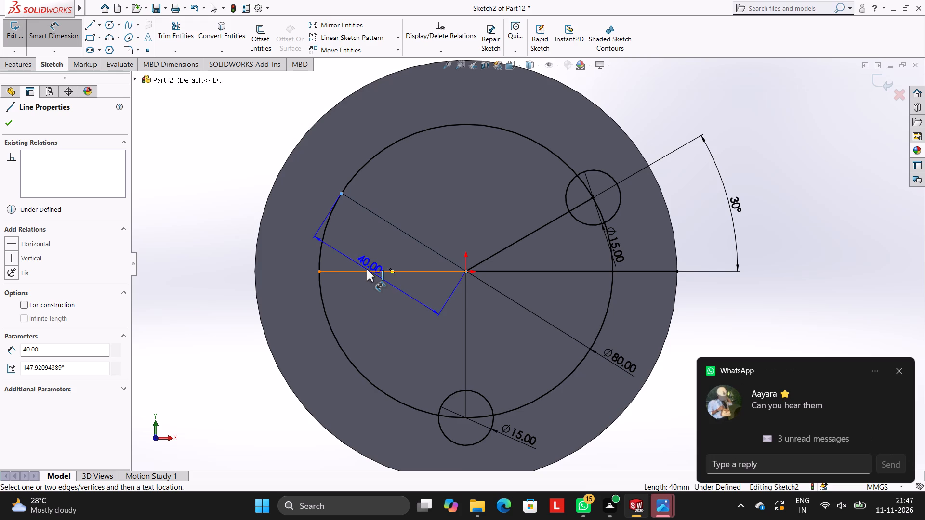
pyautogui.click(367, 269)
pyautogui.click(230, 233)
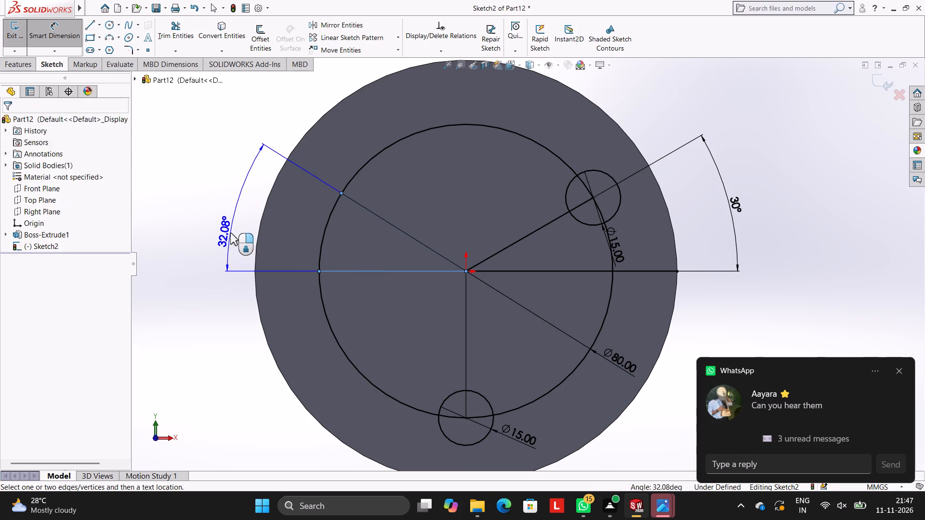
pyautogui.write('30')
pyautogui.press('Return')
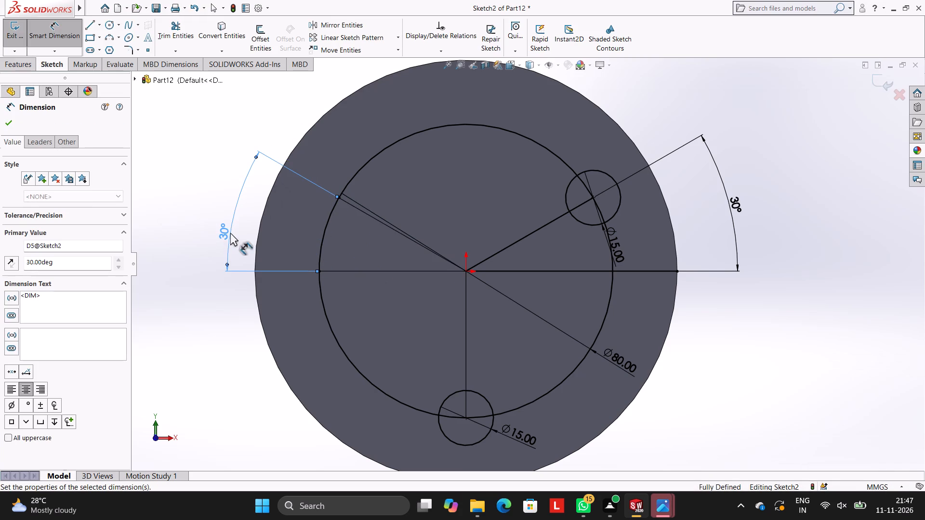
pyautogui.press('Escape')
pyautogui.press('Escape')
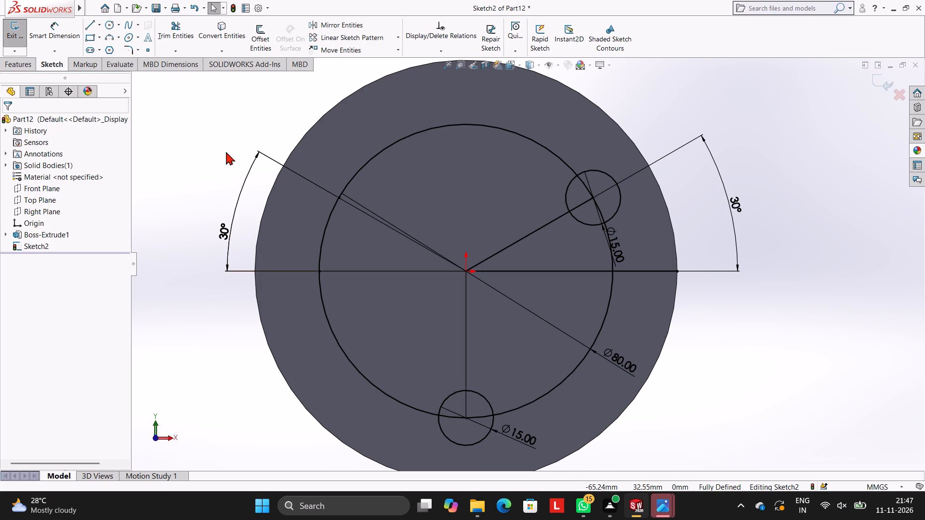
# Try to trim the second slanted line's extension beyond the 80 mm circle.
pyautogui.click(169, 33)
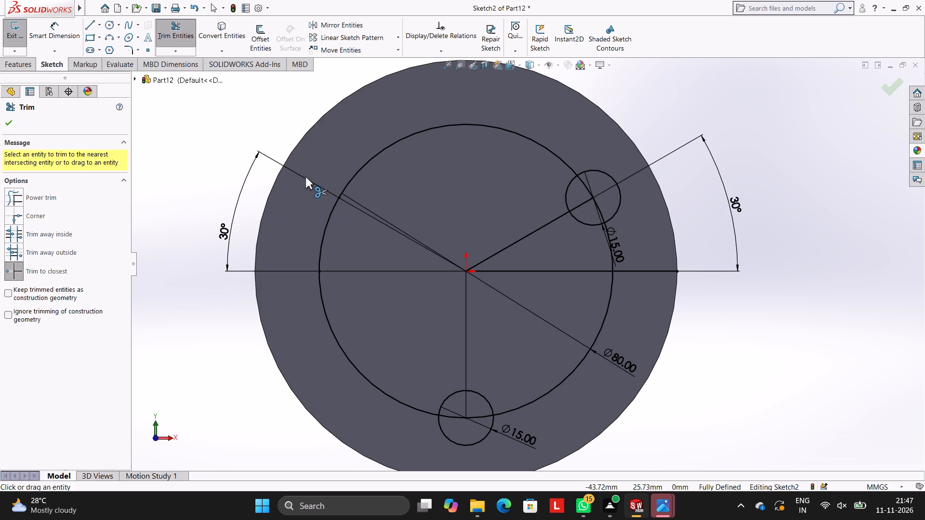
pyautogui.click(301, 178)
# Sketch a 15 mm diameter circle centred where the 30° line on the negative X side meets the 80 mm circle.
pyautogui.scroll(-4, 427, 209)
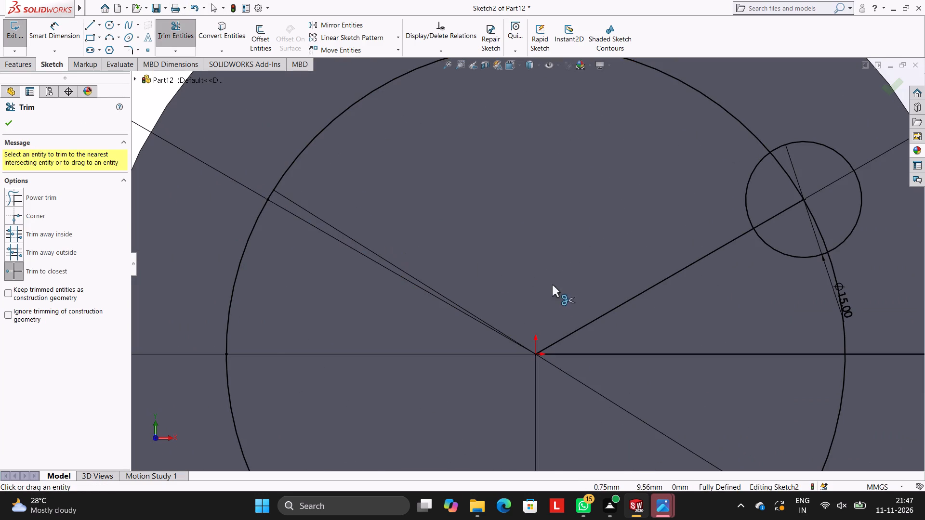
pyautogui.scroll(3, 564, 290)
pyautogui.scroll(-2, 608, 358)
pyautogui.scroll(2, 608, 367)
pyautogui.scroll(-2, 608, 367)
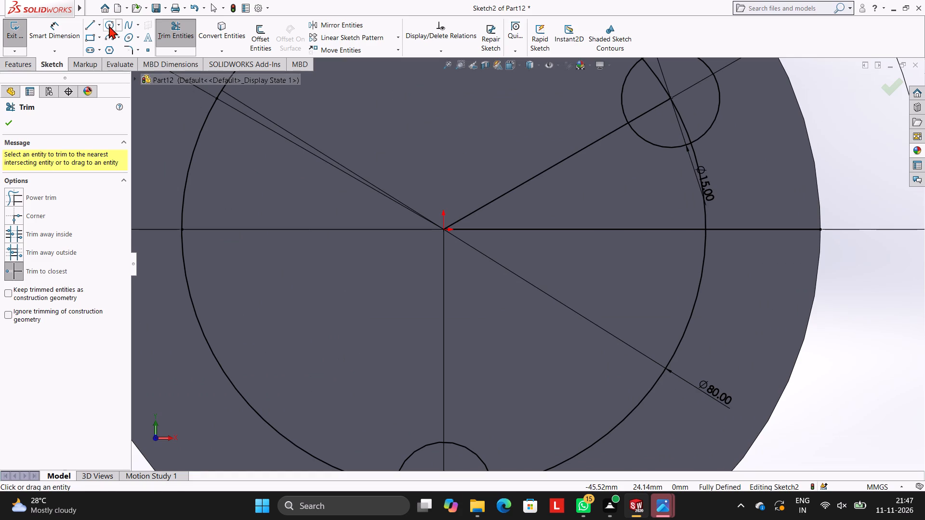
pyautogui.click(109, 26)
pyautogui.click(217, 99)
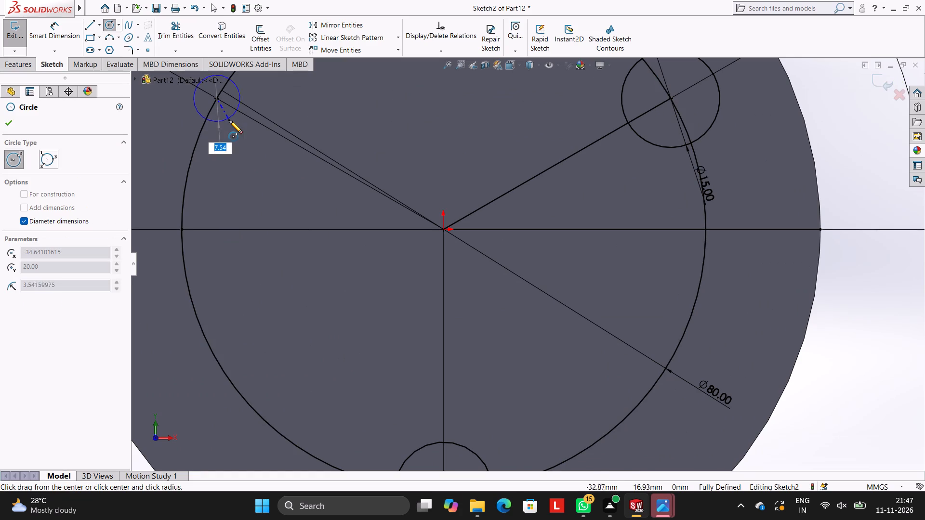
pyautogui.write('15')
pyautogui.press('Return')
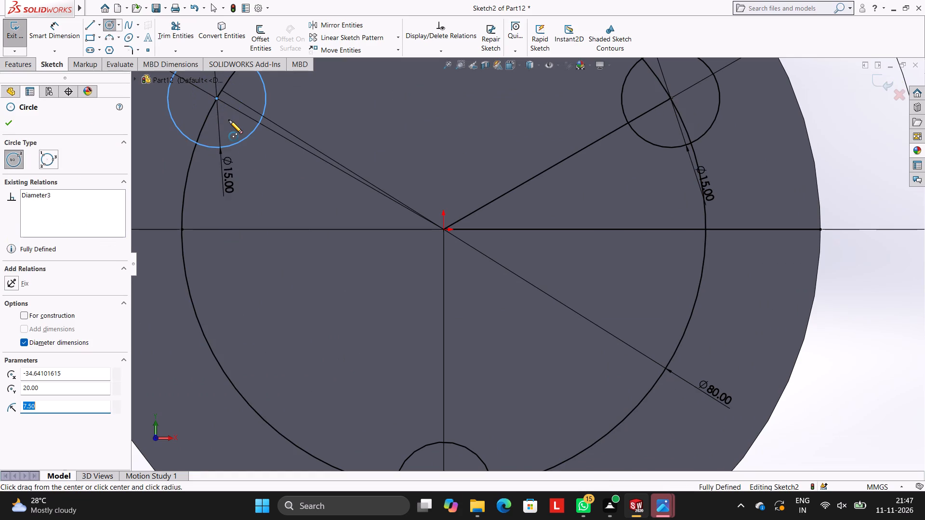
pyautogui.press('Escape')
pyautogui.press('Escape')
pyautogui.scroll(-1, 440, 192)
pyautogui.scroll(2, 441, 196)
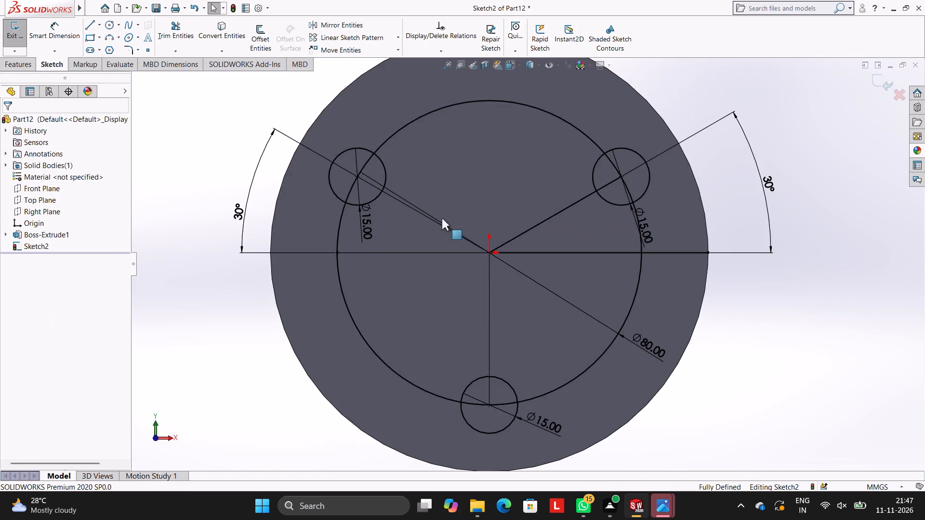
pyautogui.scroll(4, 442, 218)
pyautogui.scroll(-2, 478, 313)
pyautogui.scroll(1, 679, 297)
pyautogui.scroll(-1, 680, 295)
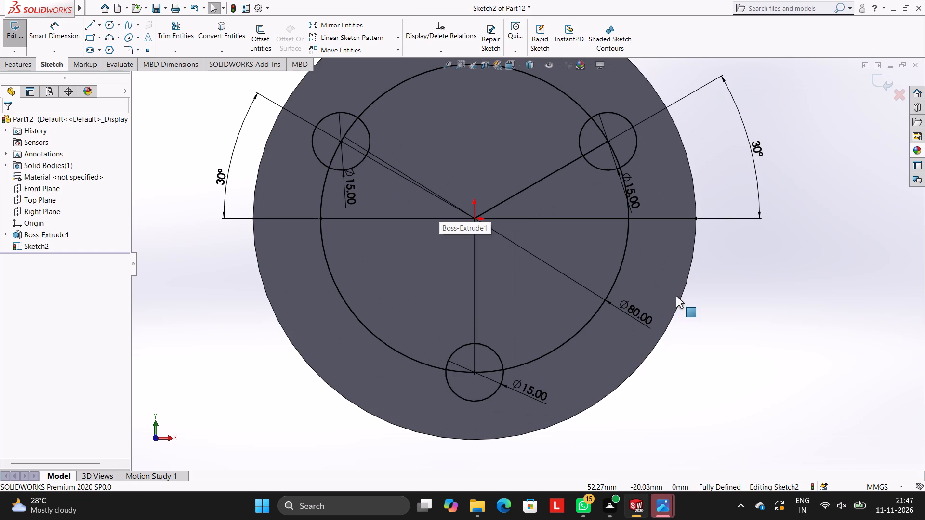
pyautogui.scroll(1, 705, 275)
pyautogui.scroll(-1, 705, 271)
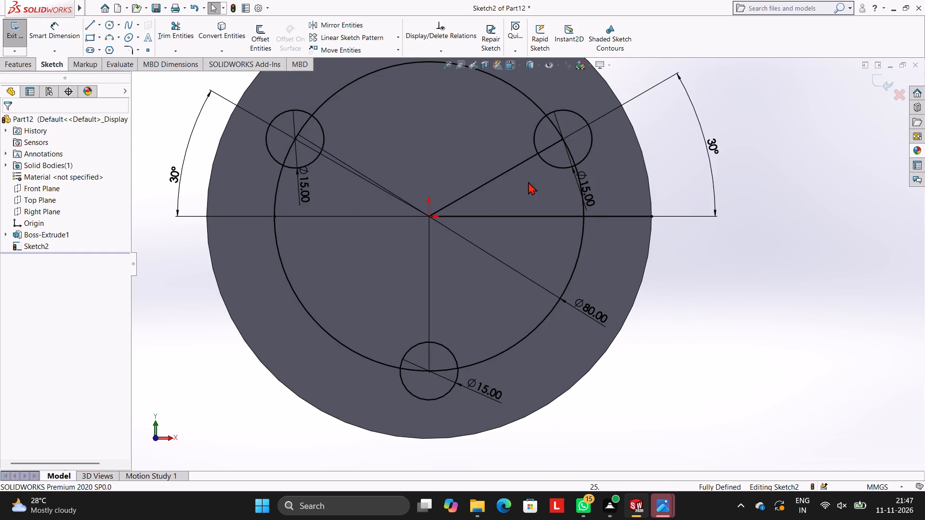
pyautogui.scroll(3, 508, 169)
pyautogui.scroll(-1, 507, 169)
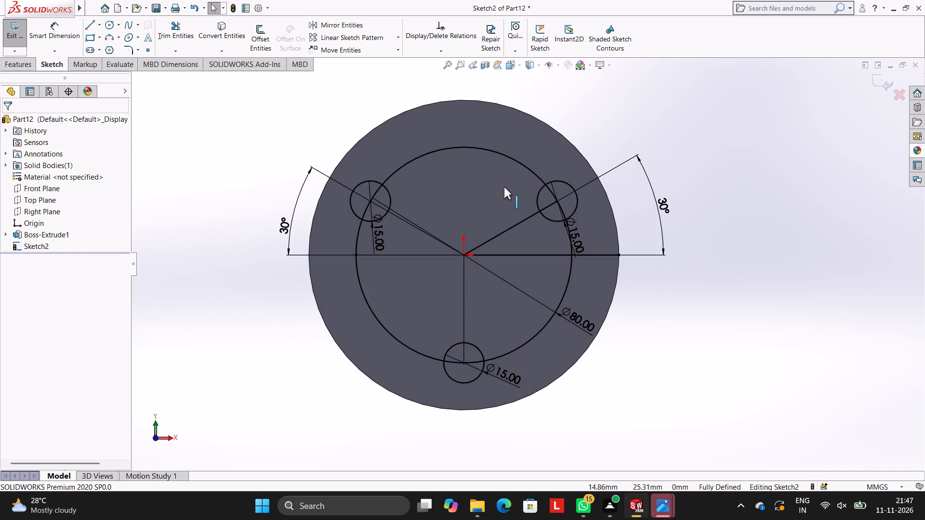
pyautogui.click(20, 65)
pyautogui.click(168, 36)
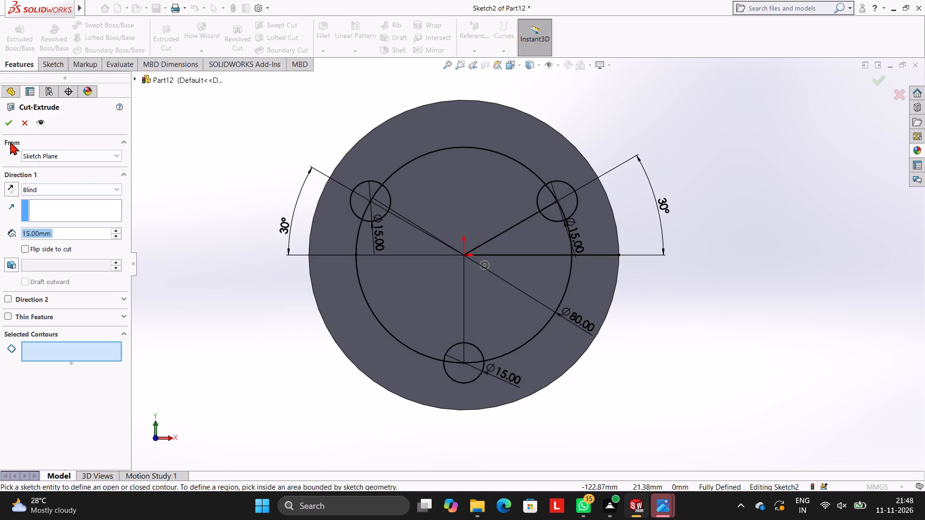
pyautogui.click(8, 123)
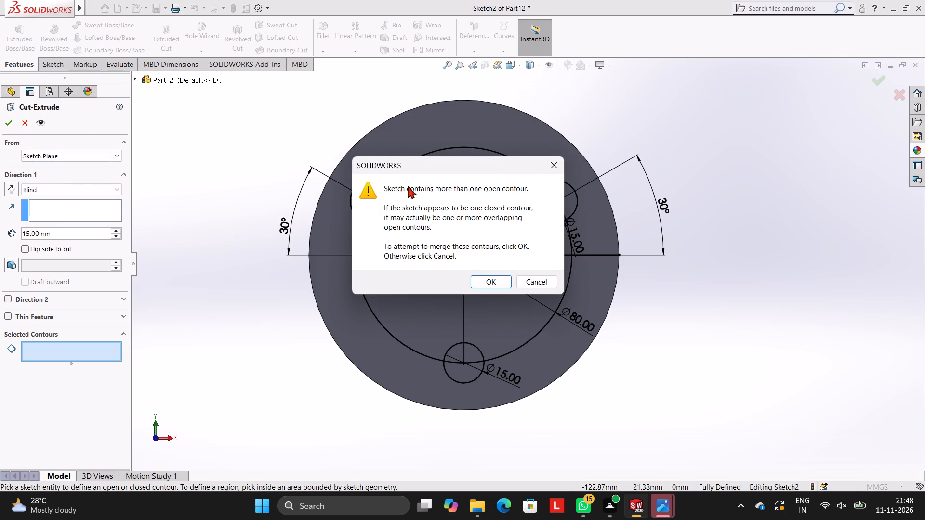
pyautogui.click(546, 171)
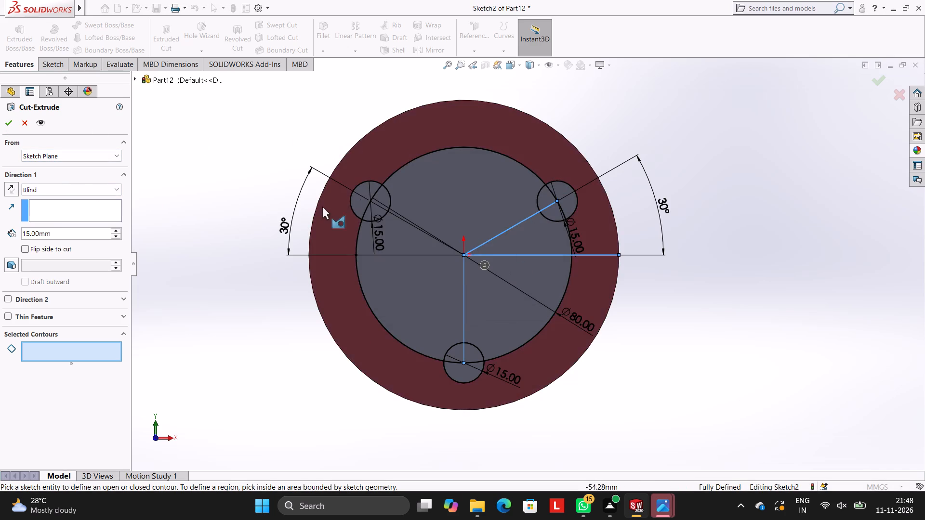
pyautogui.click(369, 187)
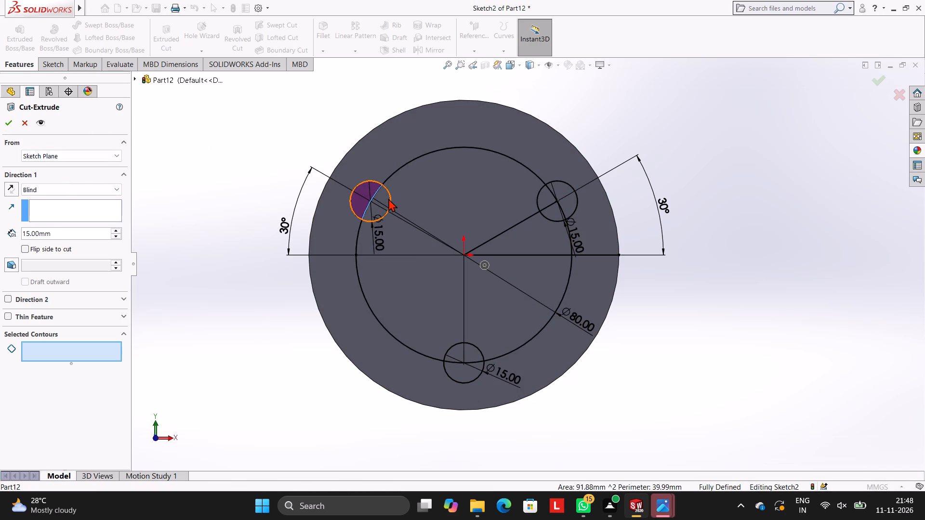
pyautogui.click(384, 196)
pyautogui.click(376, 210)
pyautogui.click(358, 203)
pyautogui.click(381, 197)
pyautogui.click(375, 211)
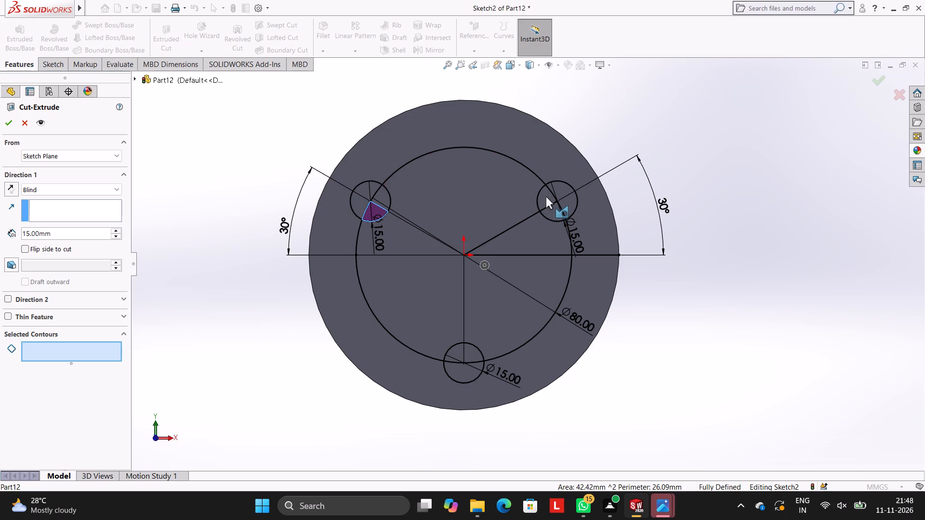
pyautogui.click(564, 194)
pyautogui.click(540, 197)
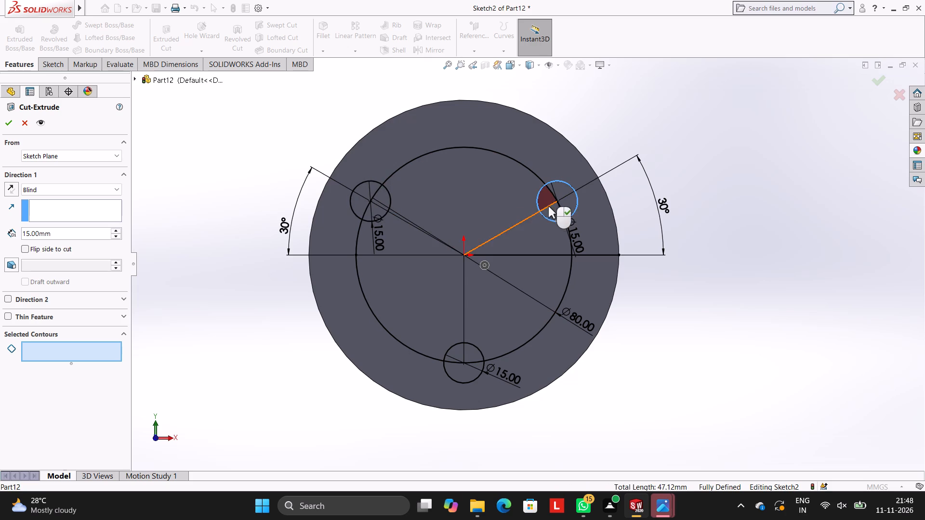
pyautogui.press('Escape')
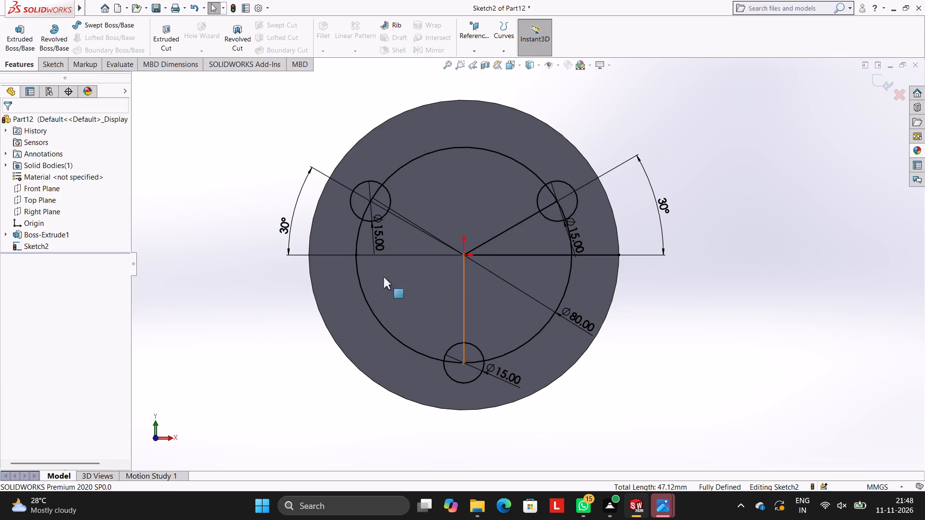
# Cut-extrude all regions inside the three 15 mm circles with a 15 mm blind depth through the disc.
pyautogui.click(162, 29)
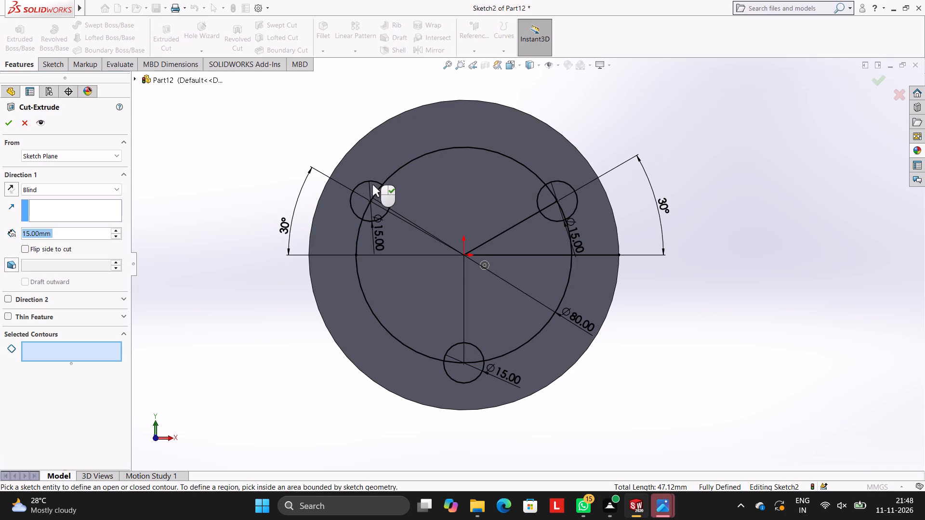
pyautogui.click(370, 184)
pyautogui.click(376, 209)
pyautogui.click(383, 194)
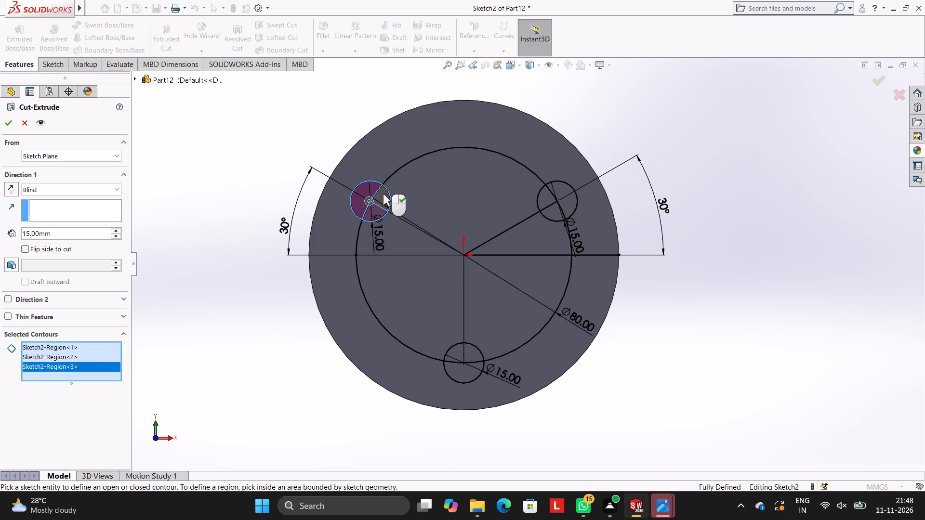
pyautogui.click(455, 370)
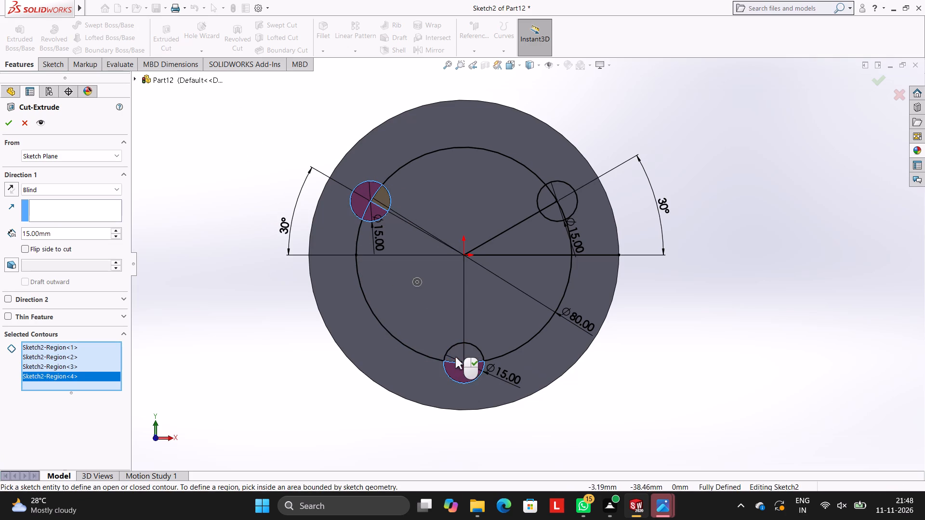
pyautogui.click(455, 354)
pyautogui.click(471, 355)
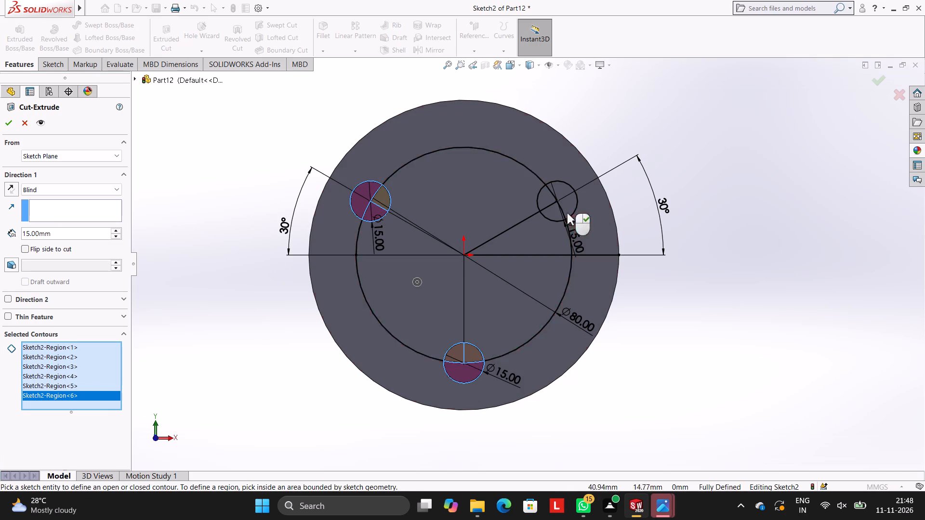
pyautogui.click(564, 208)
pyautogui.click(544, 195)
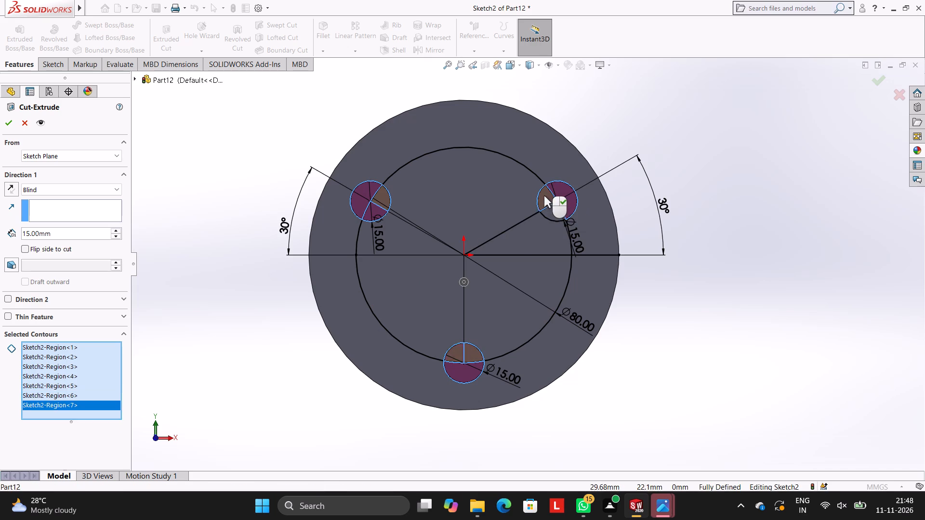
pyautogui.click(553, 211)
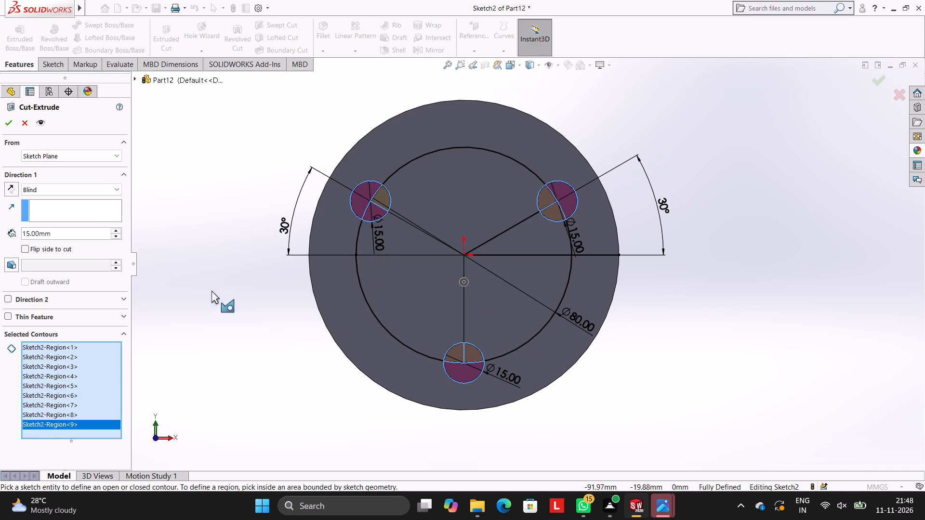
pyautogui.click(9, 121)
pyautogui.click(224, 127)
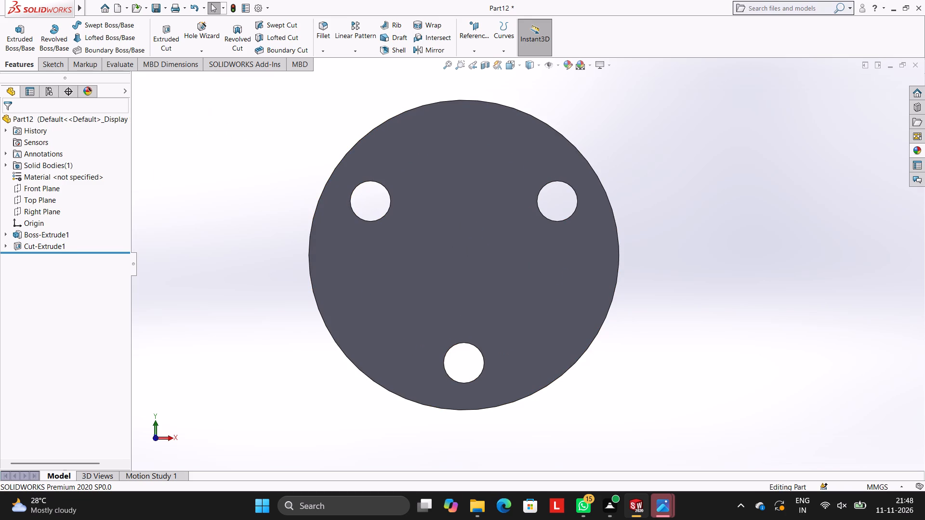
# On the disc's flat face, start a new sketch and draw a 32 mm diameter circle centred on the origin.
pyautogui.click(59, 64)
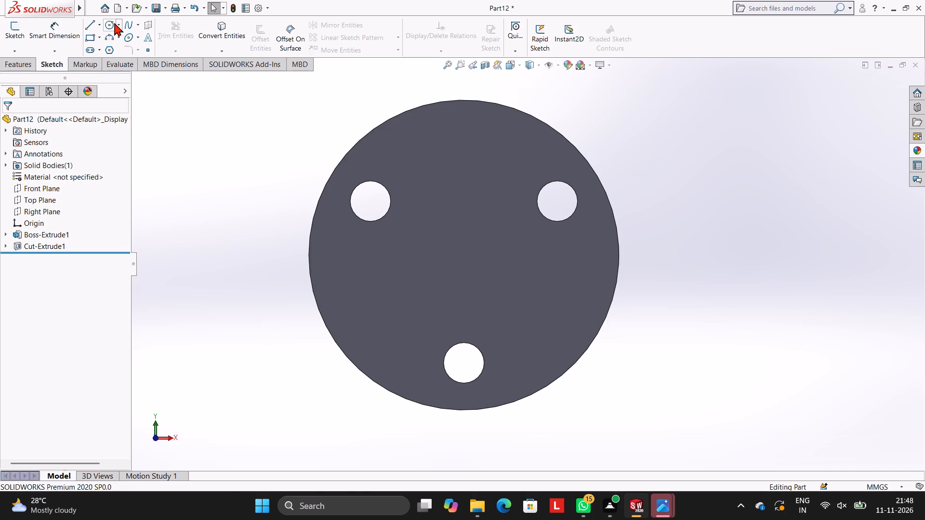
pyautogui.click(112, 23)
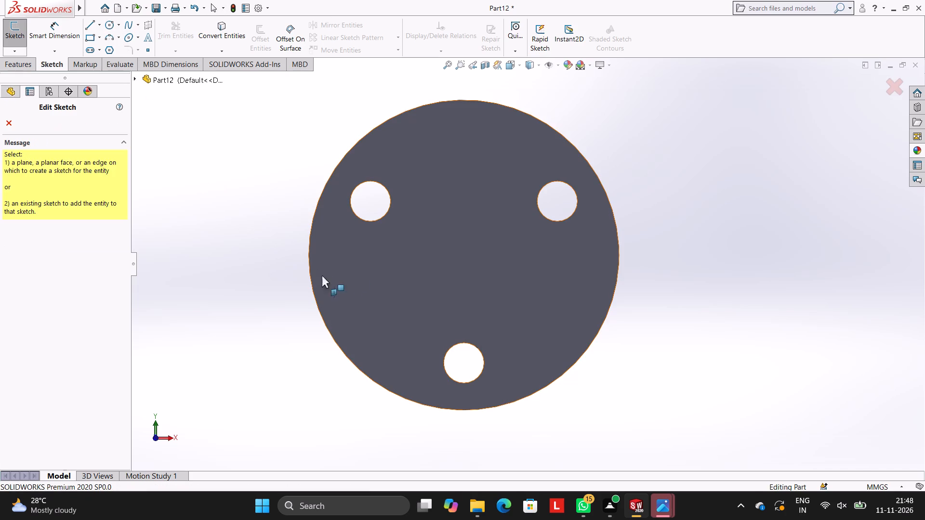
pyautogui.press('Escape')
pyautogui.click(457, 252)
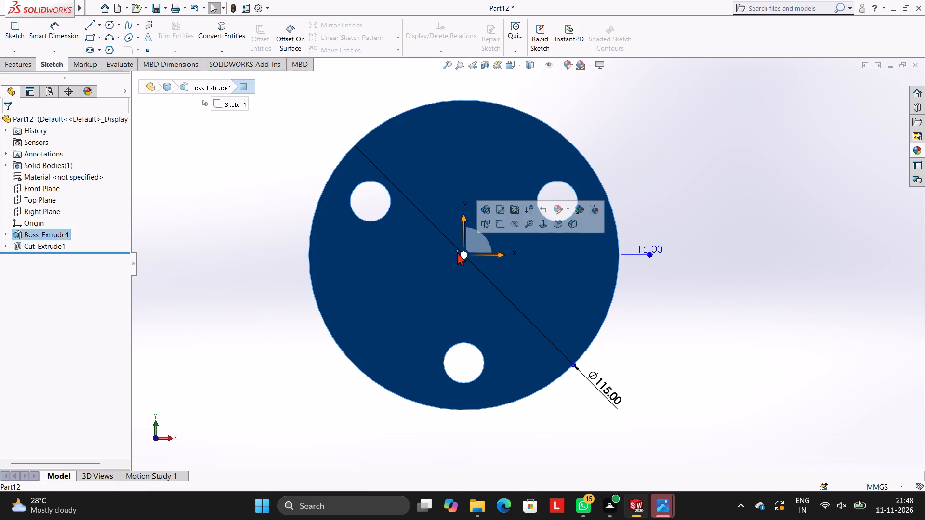
pyautogui.click(499, 219)
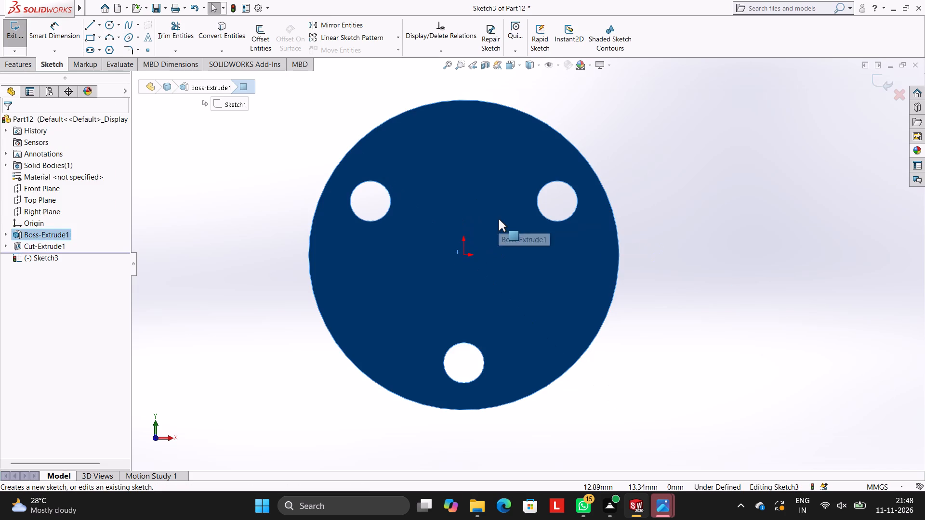
pyautogui.hotkey('ctrl', '8')
pyautogui.hotkey('ctrl', '8')
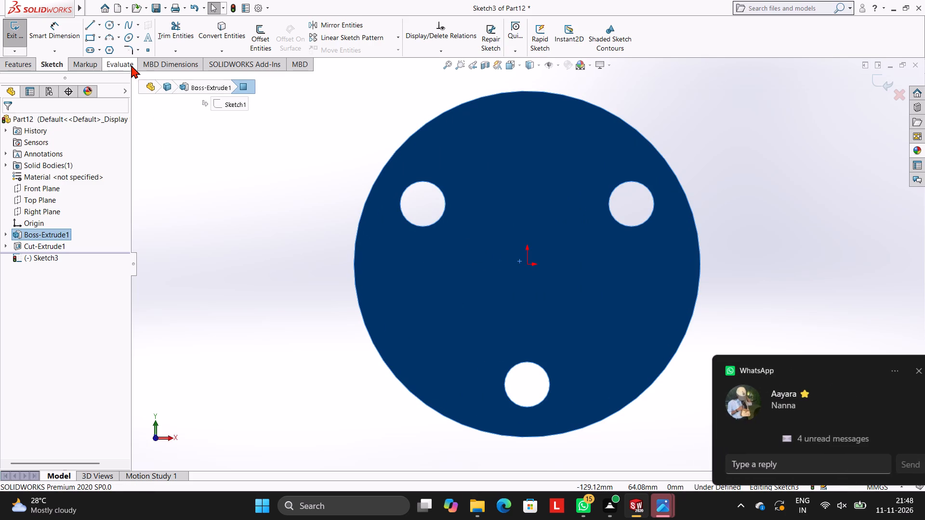
pyautogui.click(114, 24)
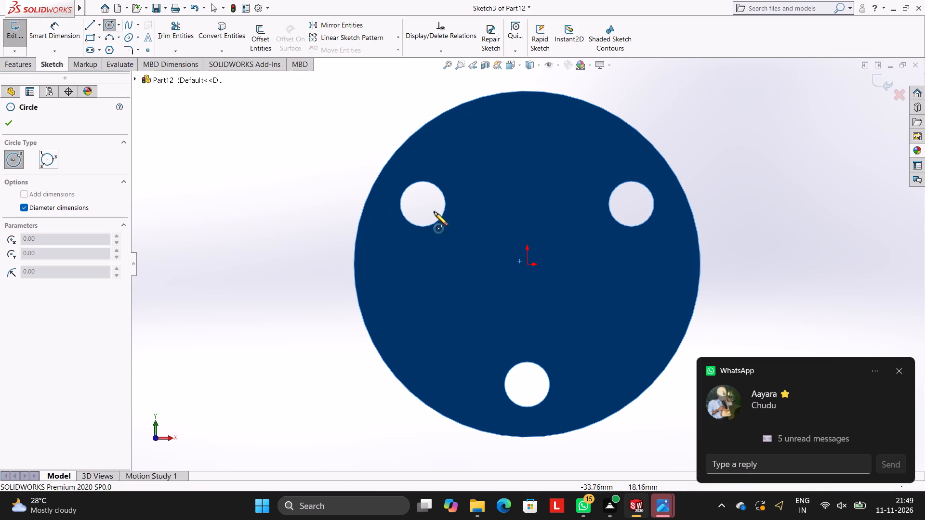
pyautogui.click(528, 264)
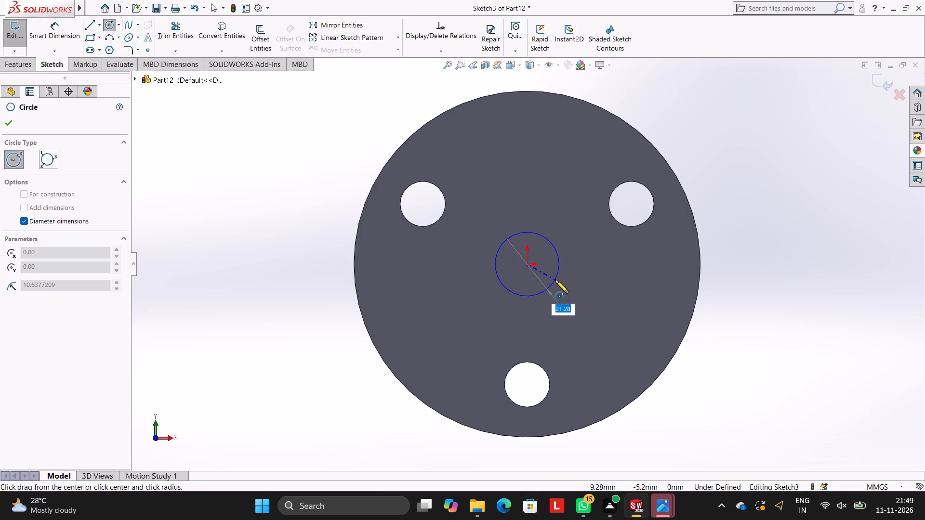
pyautogui.write('32')
pyautogui.press('Return')
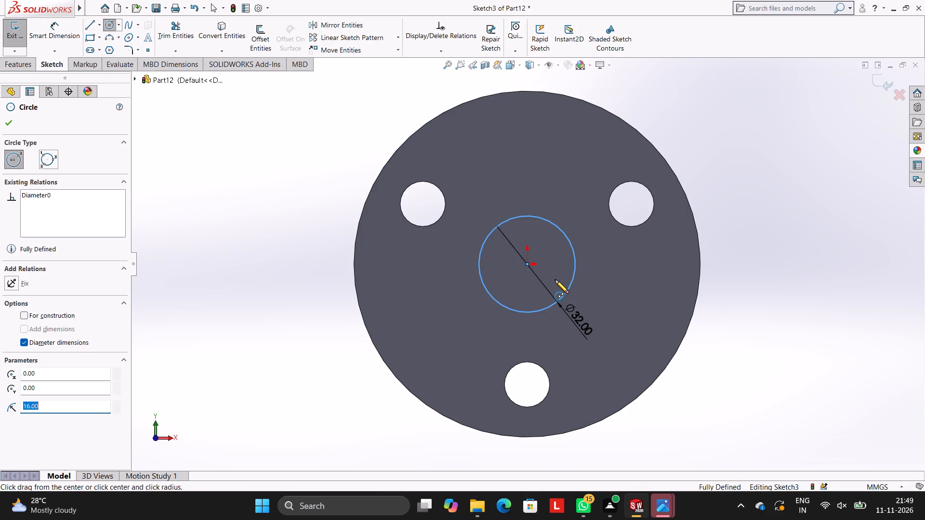
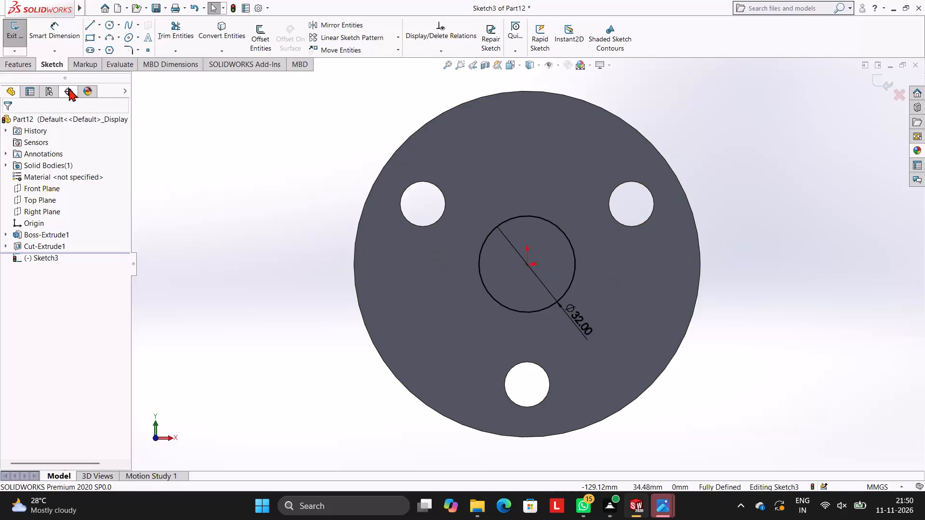
# Cut-extrude the central 32 mm circle through the disc with a 15 mm blind depth.
pyautogui.click(21, 64)
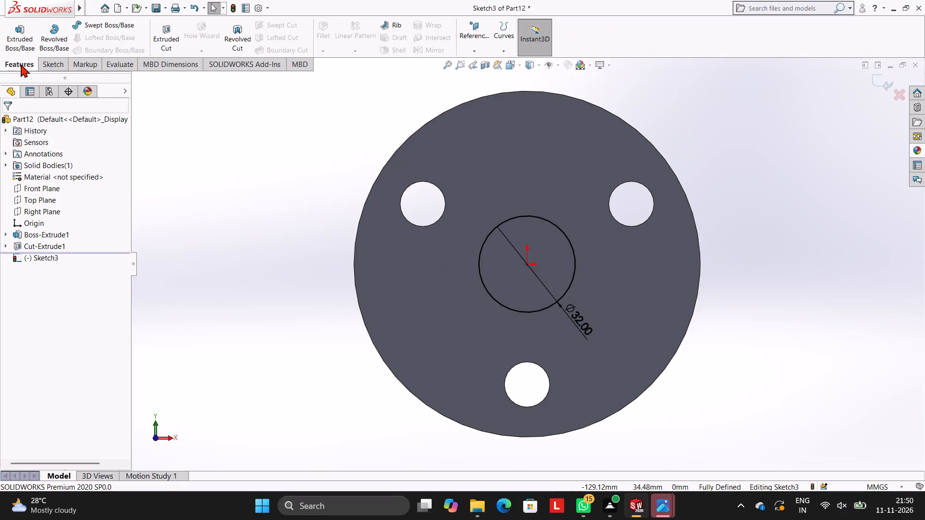
pyautogui.click(158, 32)
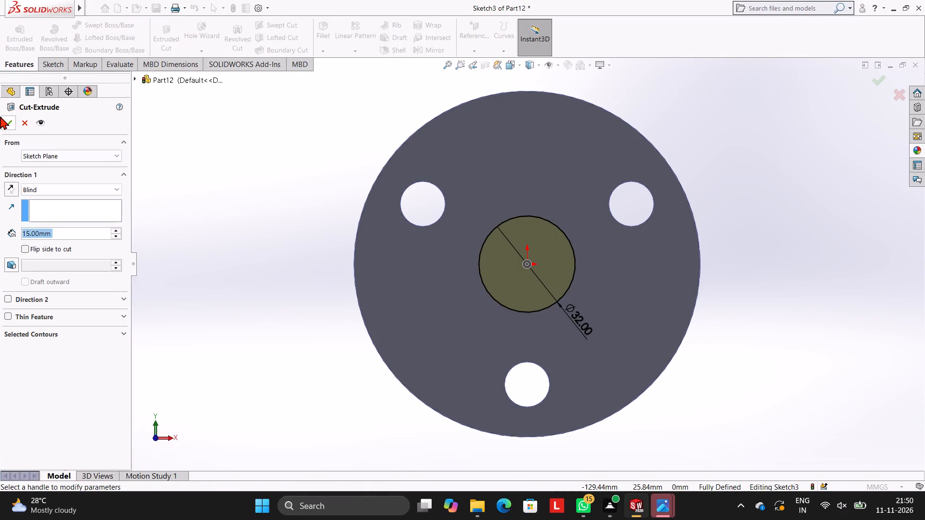
pyautogui.click(8, 117)
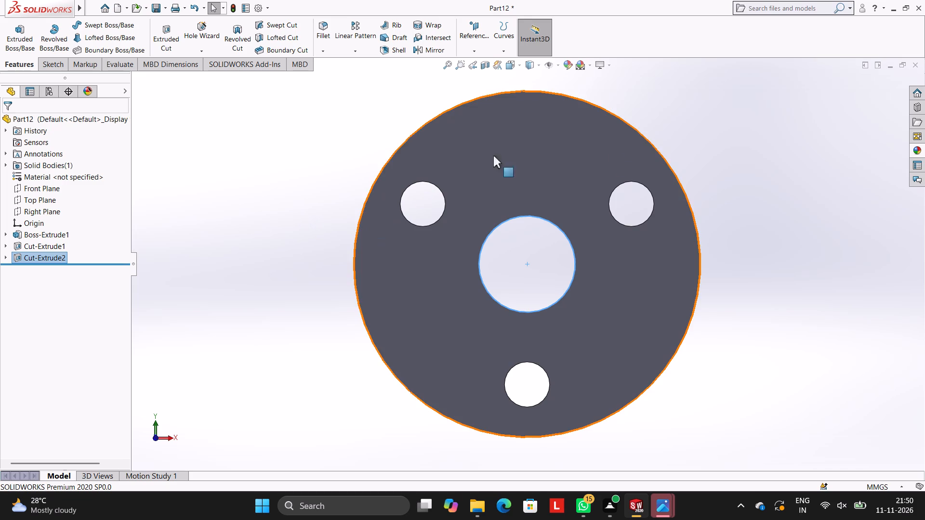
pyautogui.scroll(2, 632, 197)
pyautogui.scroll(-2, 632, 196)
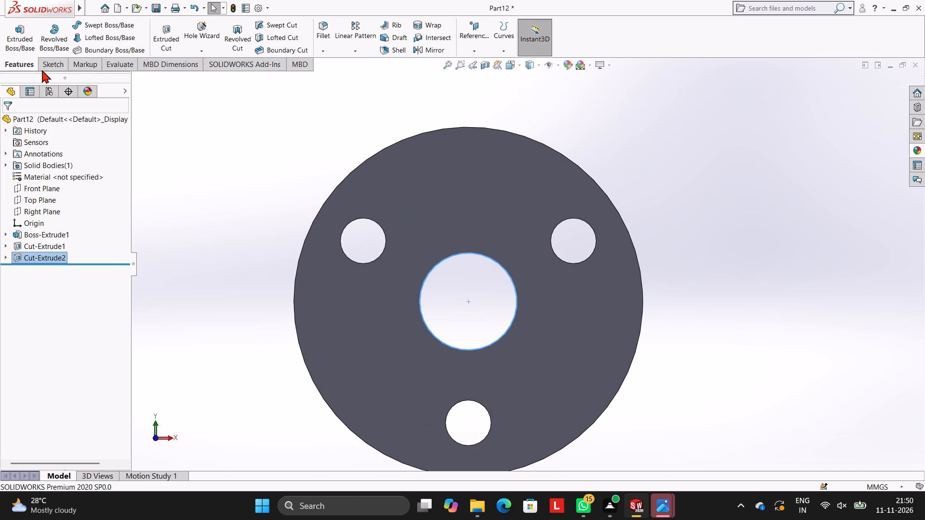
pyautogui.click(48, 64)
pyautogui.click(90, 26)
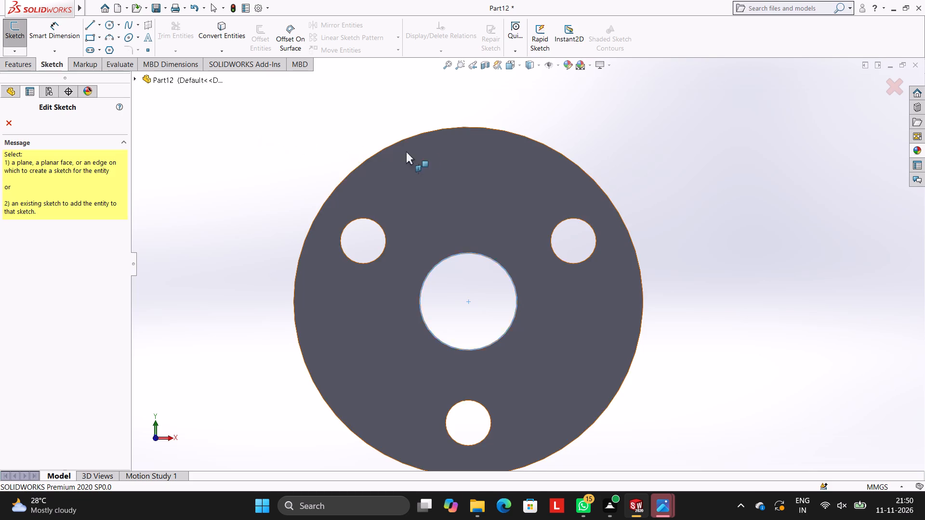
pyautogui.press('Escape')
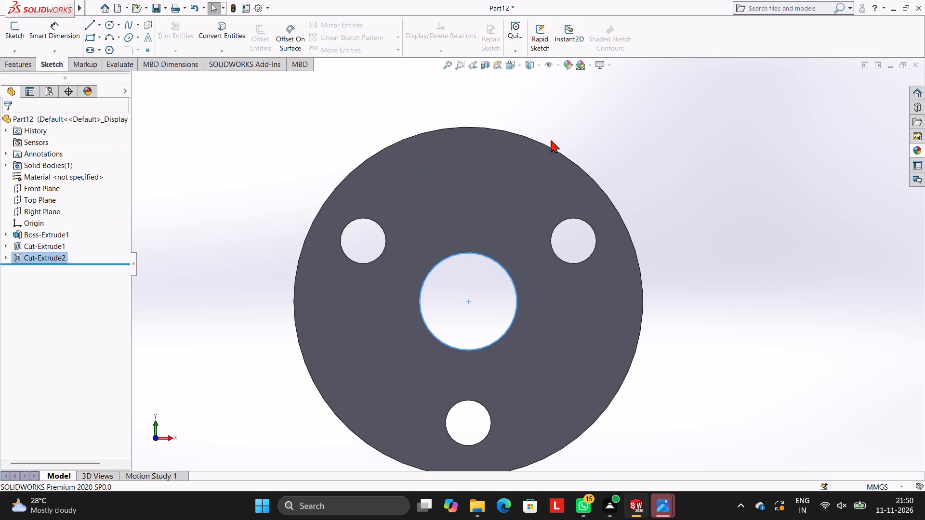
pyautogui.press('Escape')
# Start a new sketch on the disc's flat face and view it face-on.
pyautogui.click(488, 179)
pyautogui.click(532, 150)
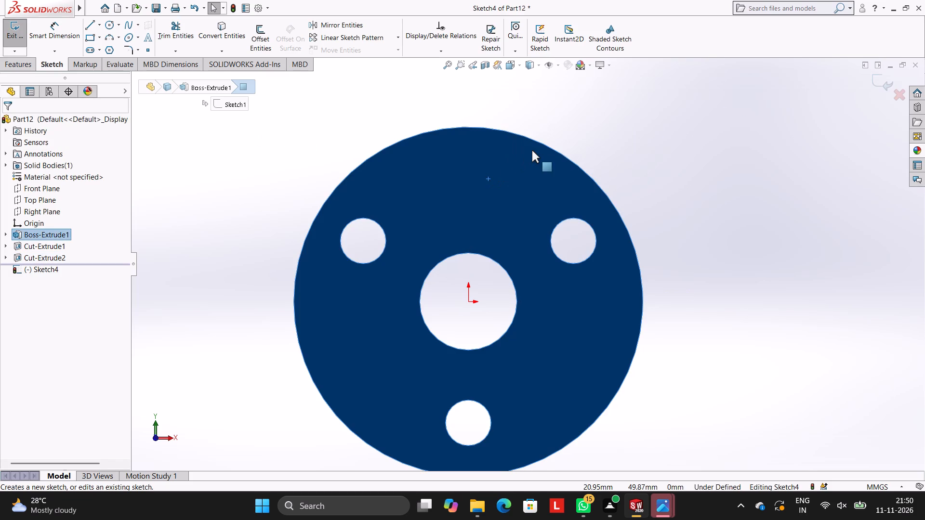
pyautogui.hotkey('ctrl', '8')
pyautogui.hotkey('ctrl', '8')
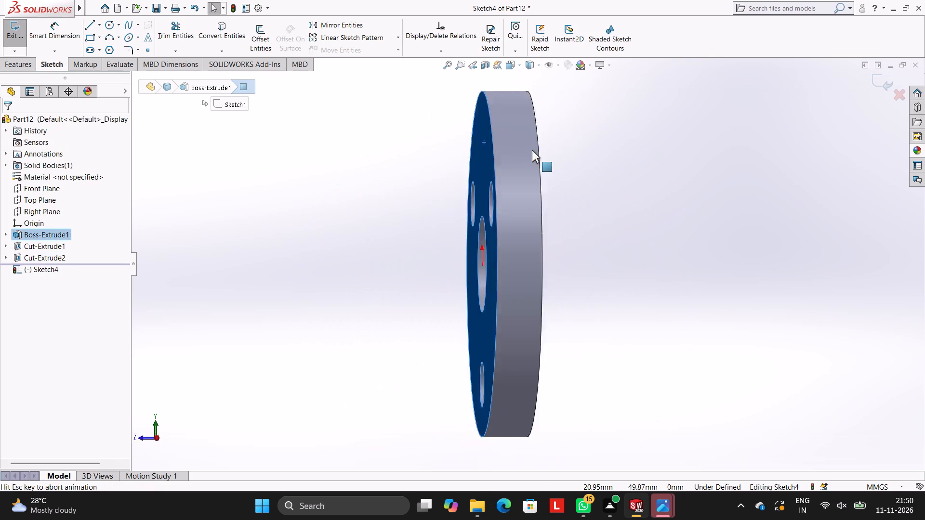
pyautogui.scroll(3, 625, 258)
pyautogui.scroll(-3, 626, 260)
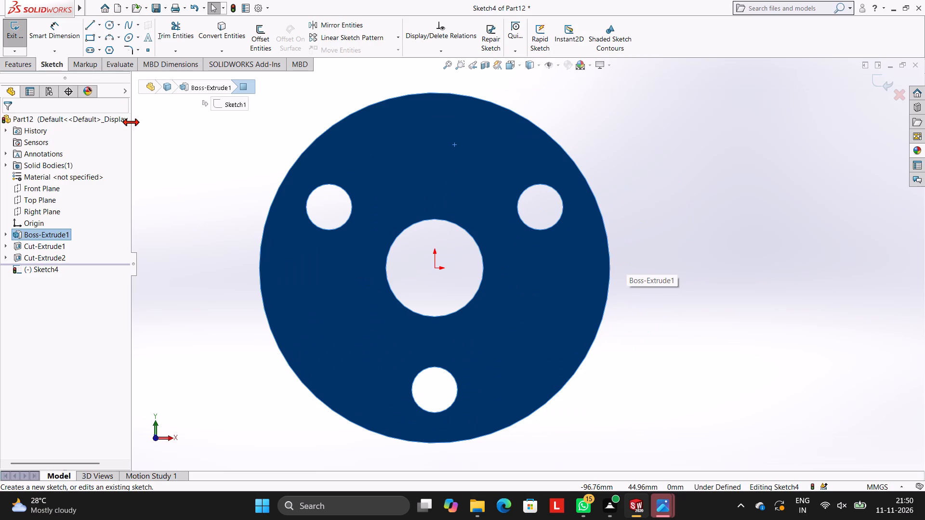
# Draw an 8 mm vertical line down from the rim's top quadrant point, continued by a 5 mm horizontal line toward negative X.
pyautogui.click(91, 22)
pyautogui.scroll(3, 475, 156)
pyautogui.scroll(-3, 475, 156)
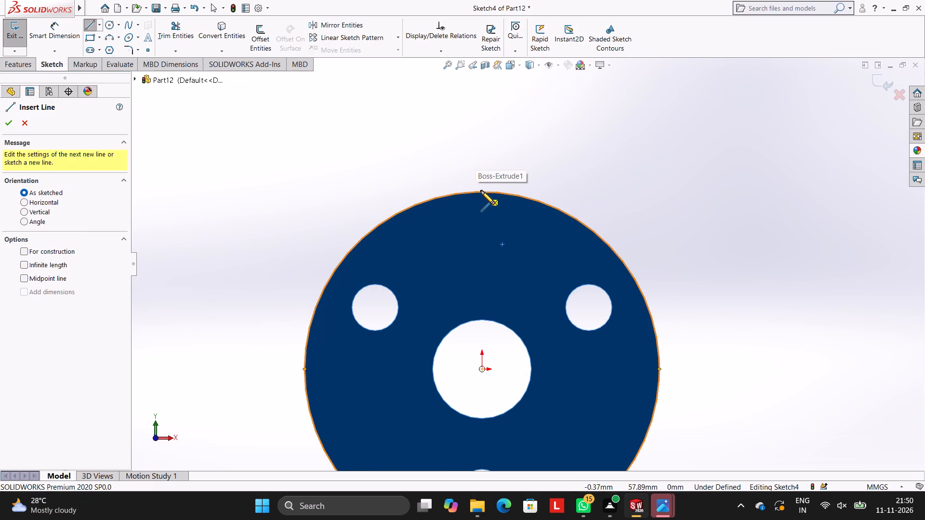
pyautogui.click(482, 191)
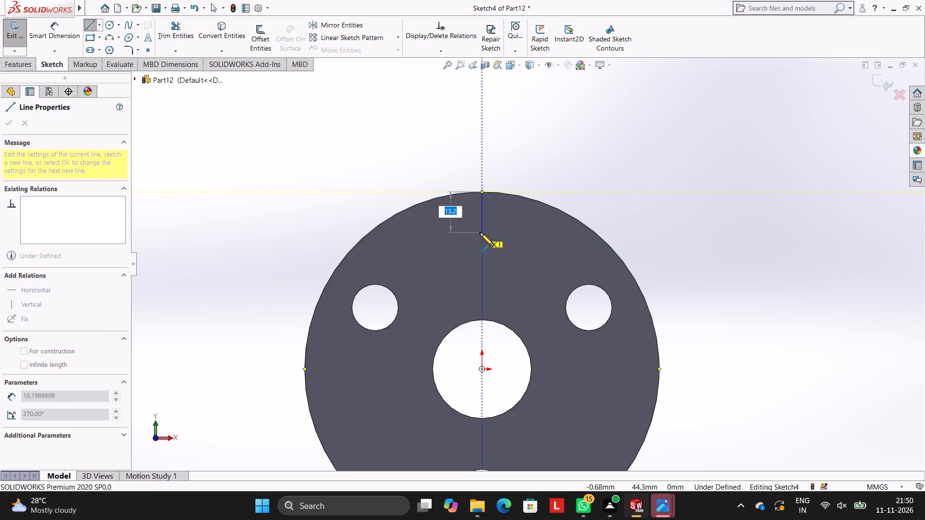
pyautogui.press('8')
pyautogui.press('Return')
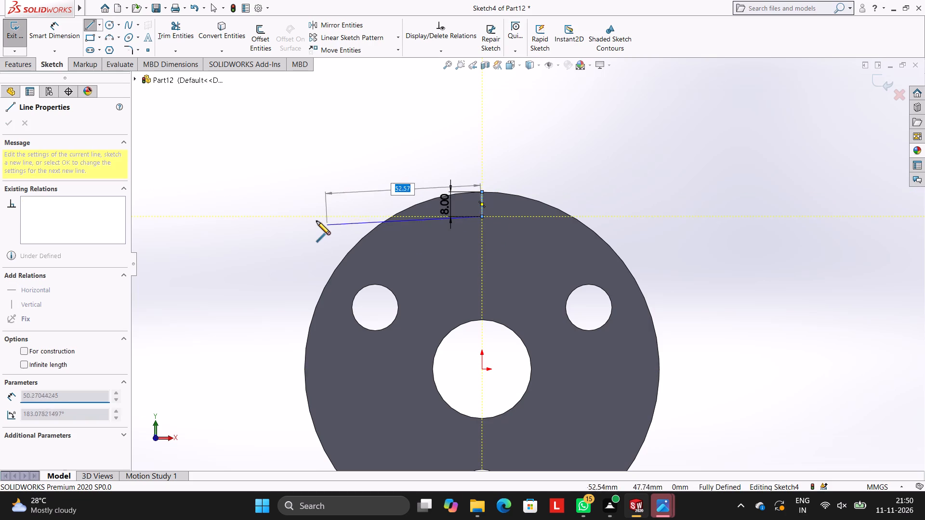
pyautogui.press('5')
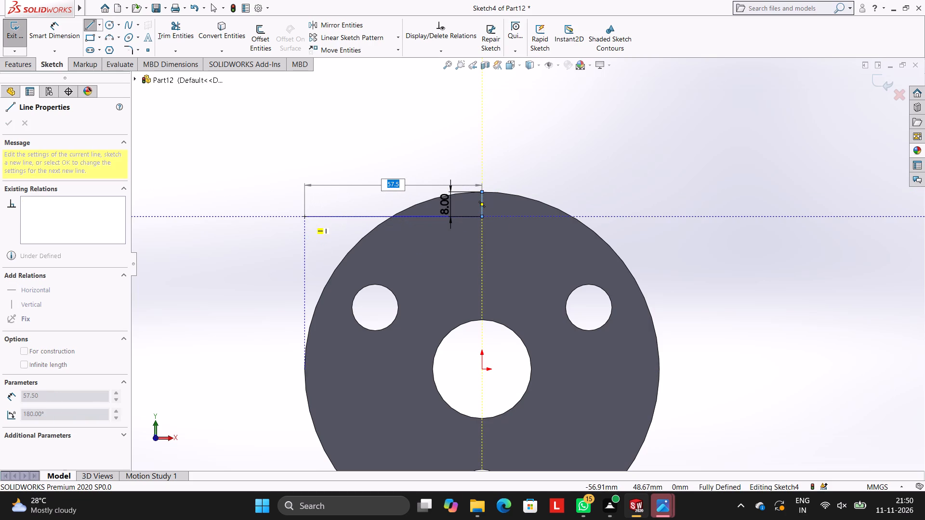
pyautogui.press('Return')
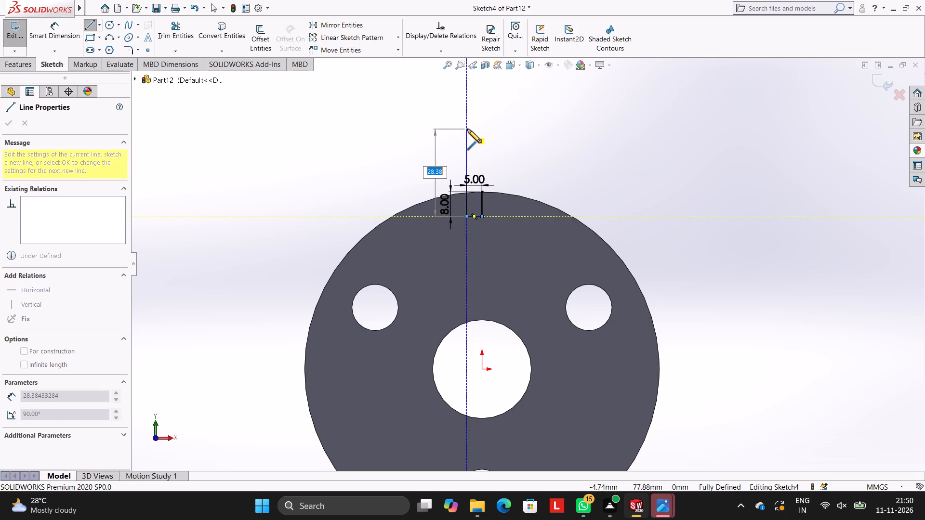
# Continue the outline about 28 mm up past the rim, 10 mm across, back down to the base level and in to the centre line.
pyautogui.click(467, 129)
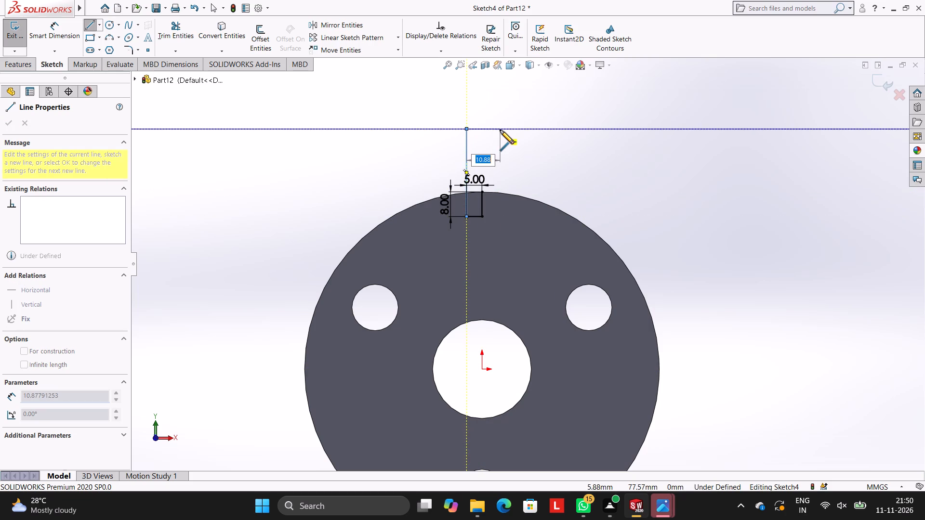
pyautogui.write('10')
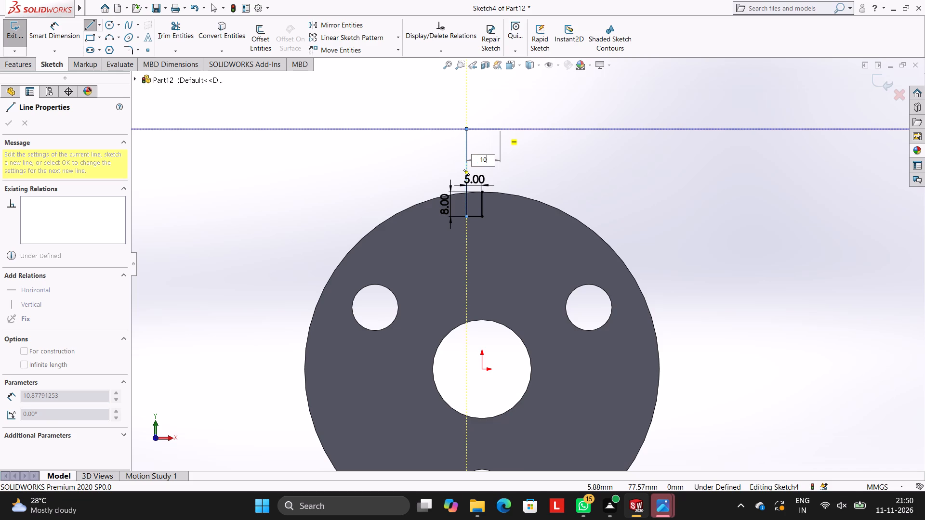
pyautogui.press('Return')
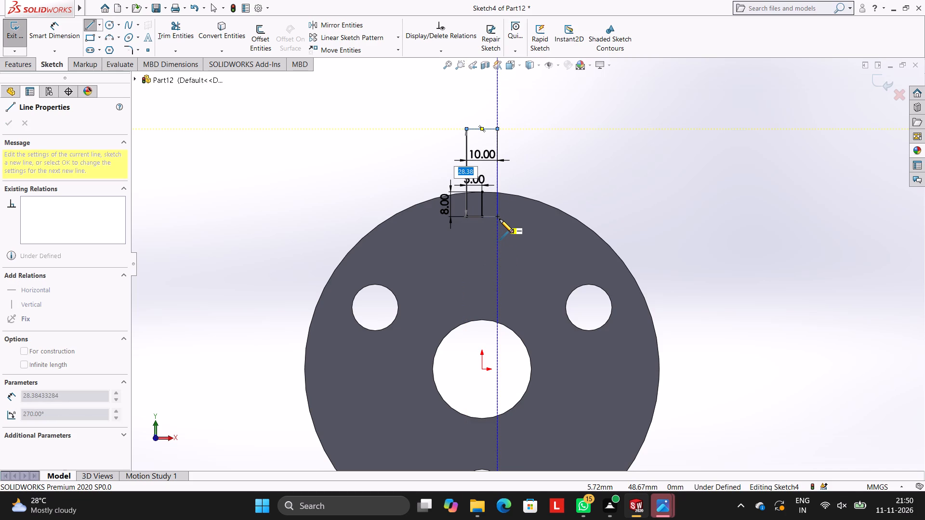
pyautogui.click(500, 219)
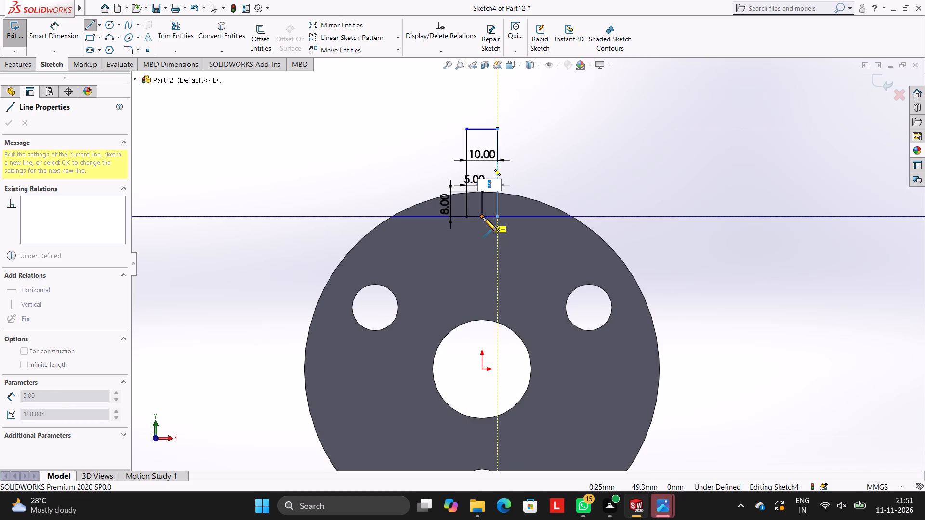
pyautogui.click(483, 217)
pyautogui.press('Escape')
pyautogui.press('Escape')
pyautogui.press('Escape')
# Trim away the outline's top horizontal line and the 8 mm vertical centre line inside the slot.
pyautogui.scroll(-3, 544, 186)
pyautogui.click(184, 38)
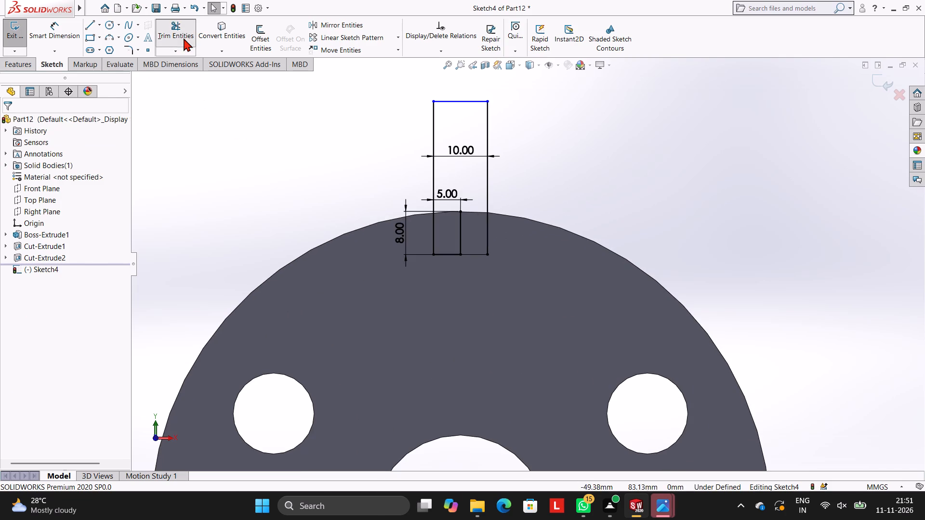
pyautogui.scroll(-3, 577, 241)
pyautogui.scroll(2, 358, 257)
pyautogui.scroll(2, 419, 231)
pyautogui.scroll(-1, 420, 233)
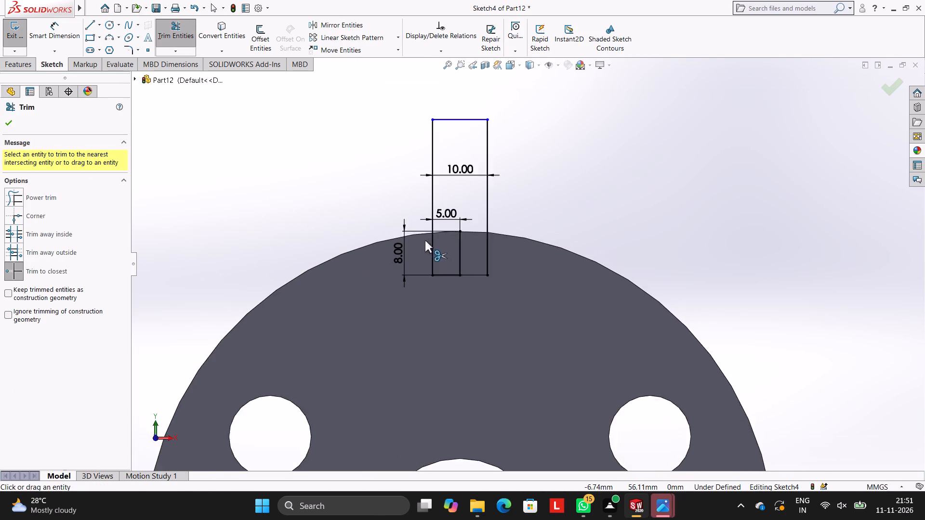
pyautogui.scroll(-1, 425, 240)
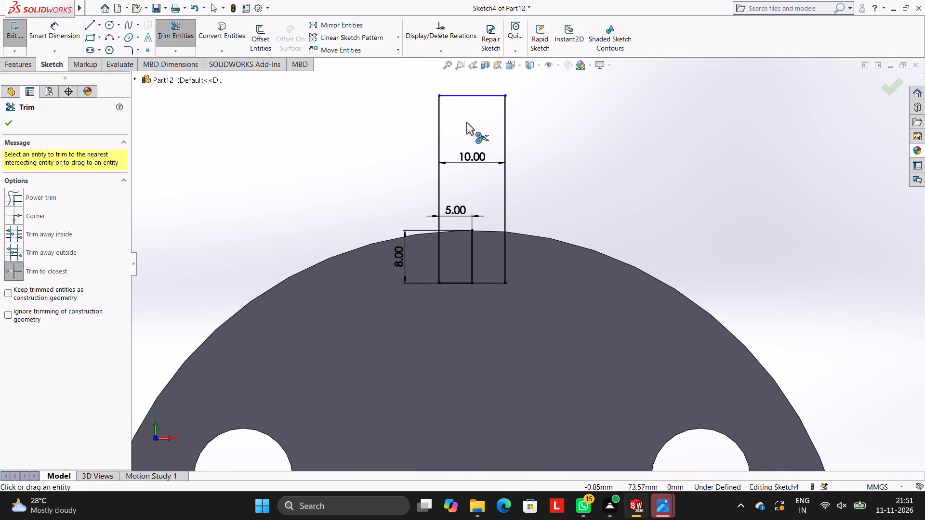
pyautogui.click(465, 95)
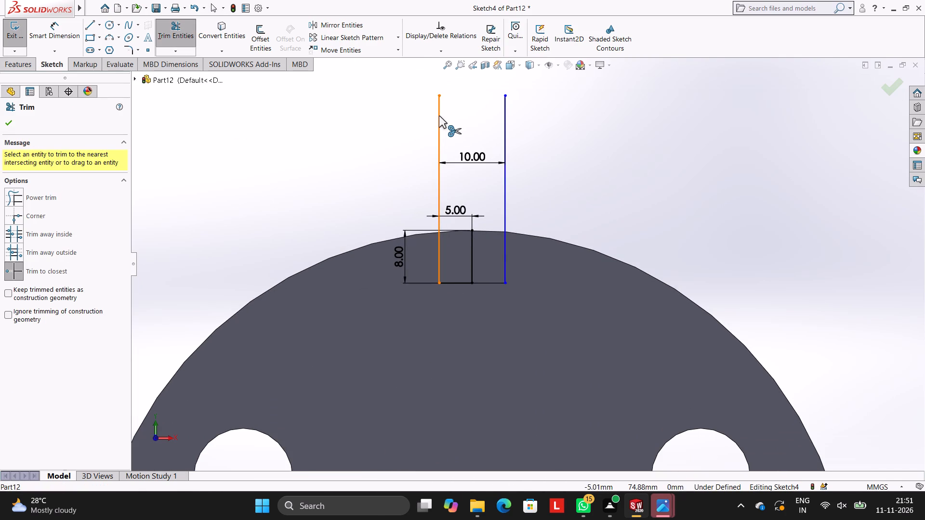
pyautogui.click(473, 263)
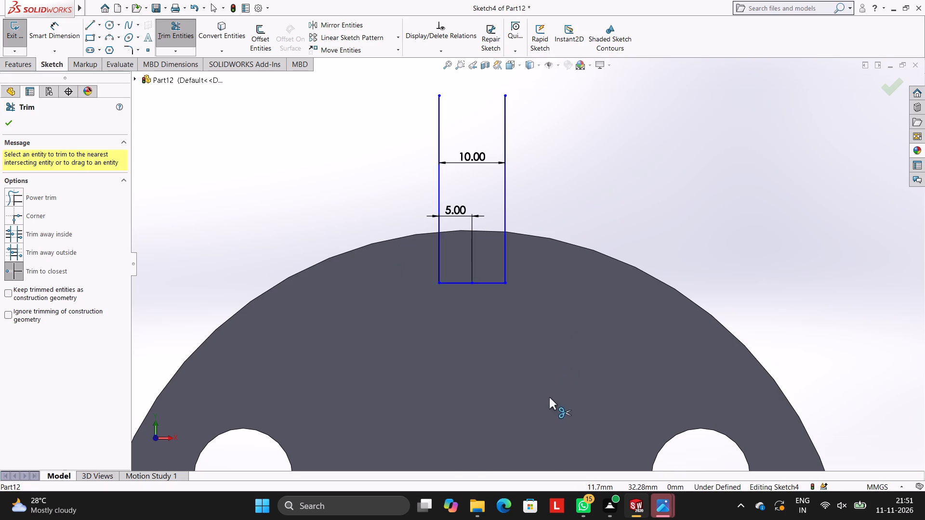
# Sketch a 115 mm diameter circle centred on the origin, coincident with the disc's outer edge.
pyautogui.scroll(5, 548, 400)
pyautogui.scroll(-2, 545, 431)
pyautogui.scroll(3, 528, 423)
pyautogui.scroll(-2, 528, 423)
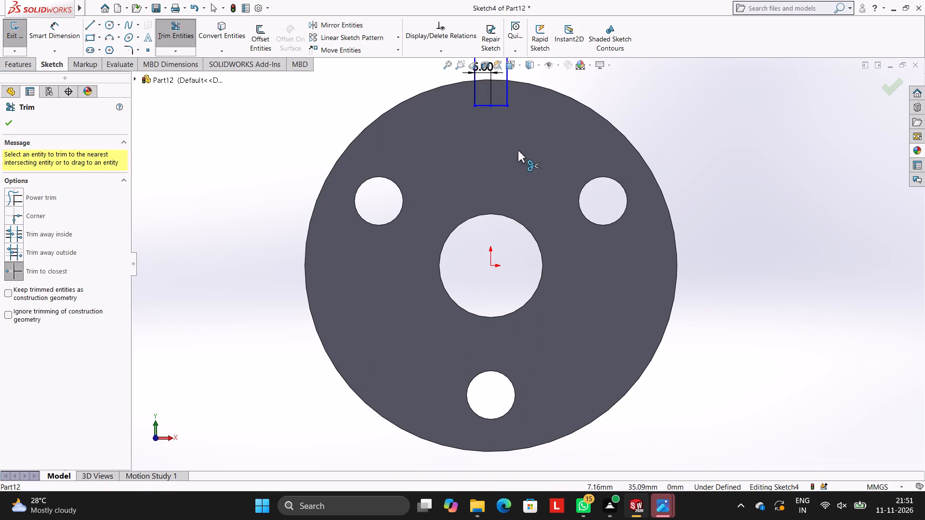
pyautogui.scroll(2, 526, 146)
pyautogui.scroll(-2, 526, 146)
pyautogui.scroll(3, 481, 332)
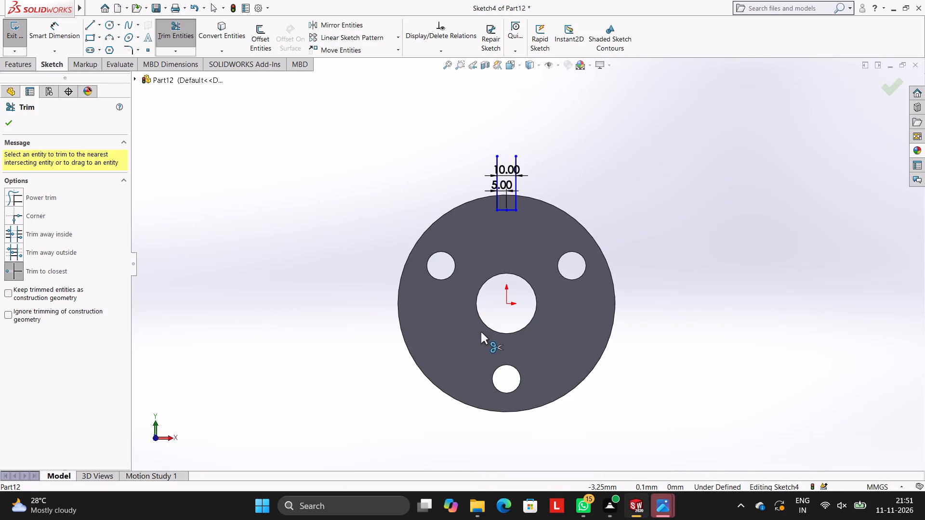
pyautogui.scroll(-2, 551, 332)
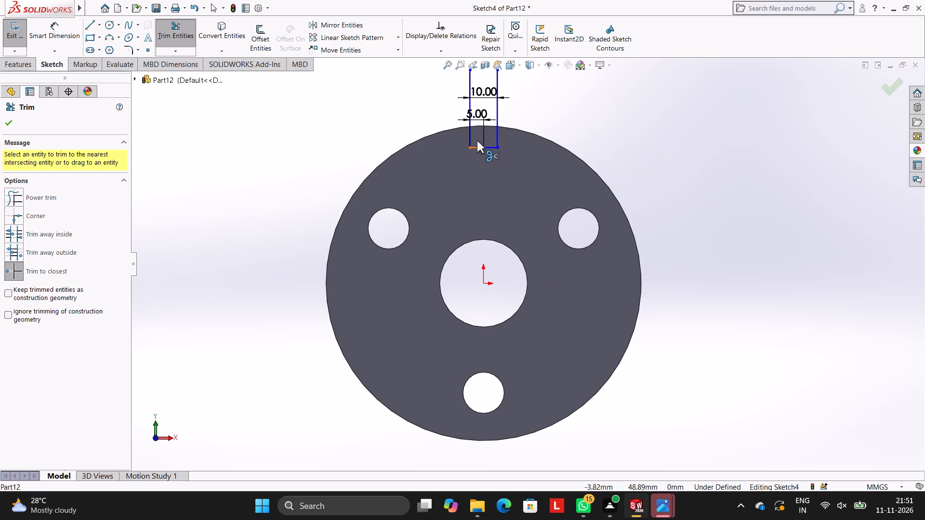
pyautogui.scroll(1, 502, 126)
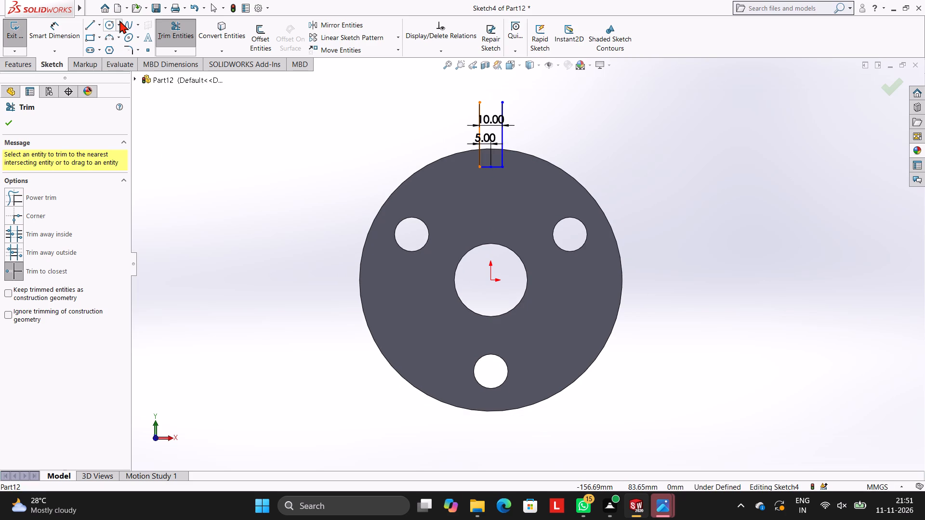
pyautogui.click(110, 23)
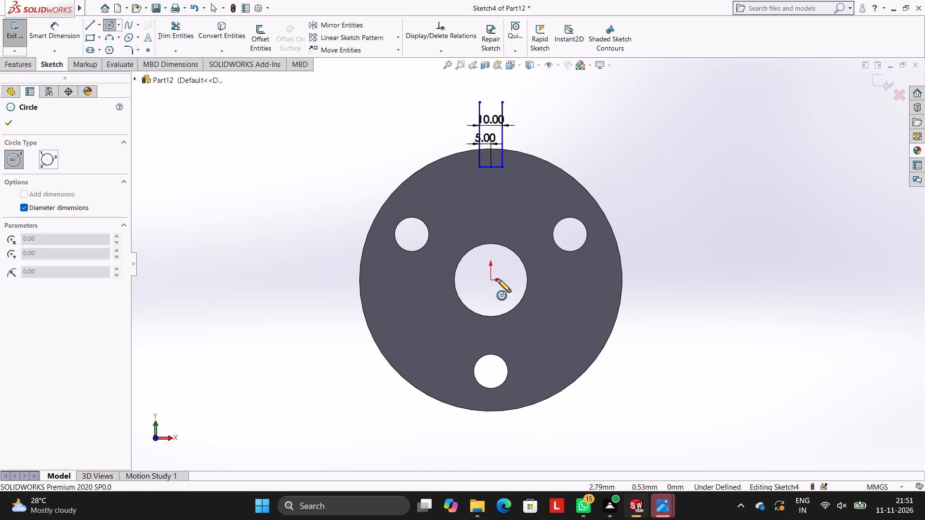
pyautogui.click(490, 279)
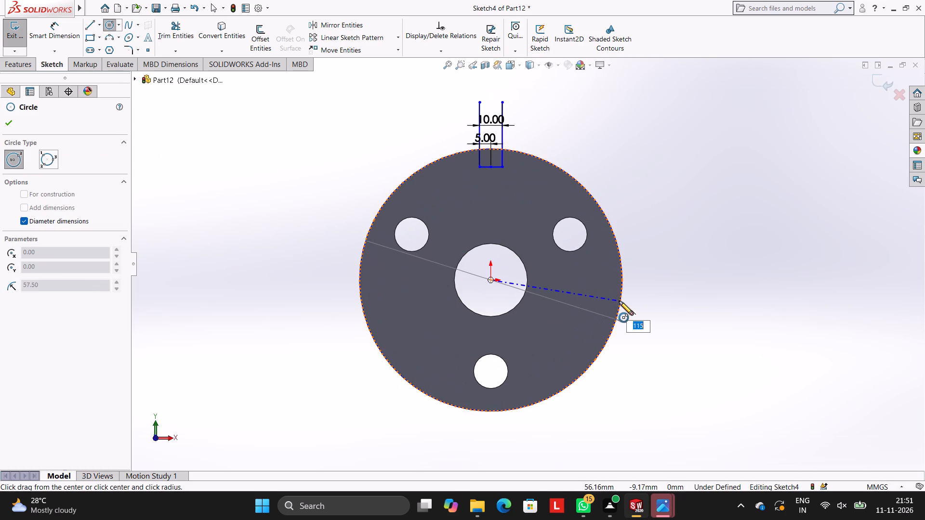
pyautogui.click(621, 301)
pyautogui.press('Escape')
pyautogui.press('Escape')
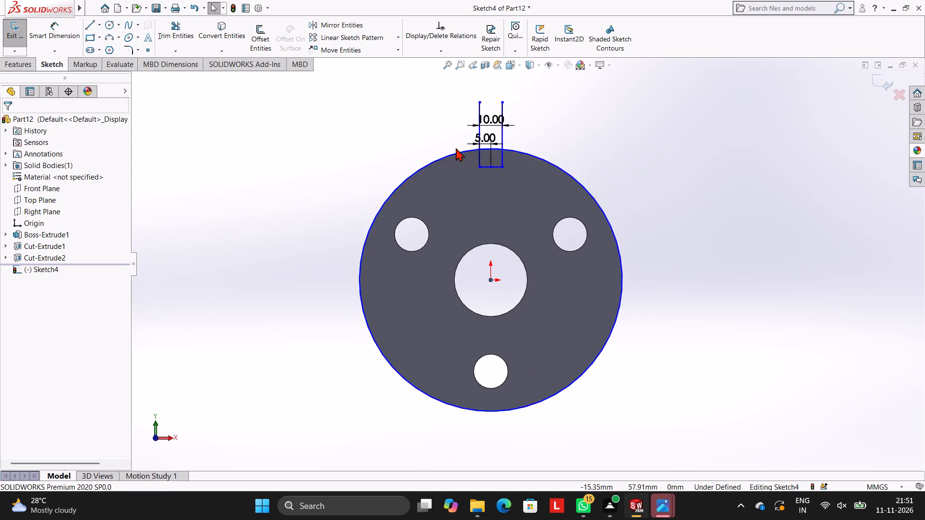
# Trim the 115 mm circle outside the slot and both slot side lines beyond the rim, leaving a closed notch profile.
pyautogui.click(173, 31)
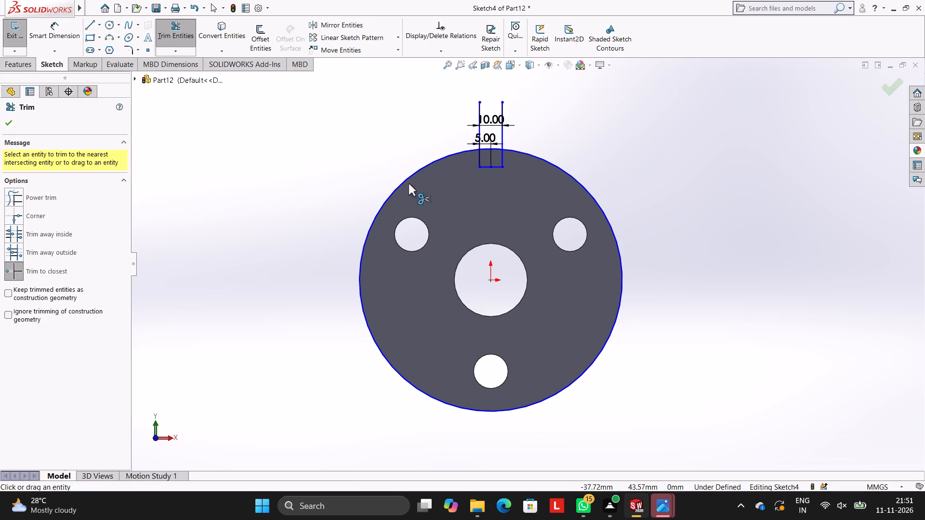
pyautogui.click(403, 182)
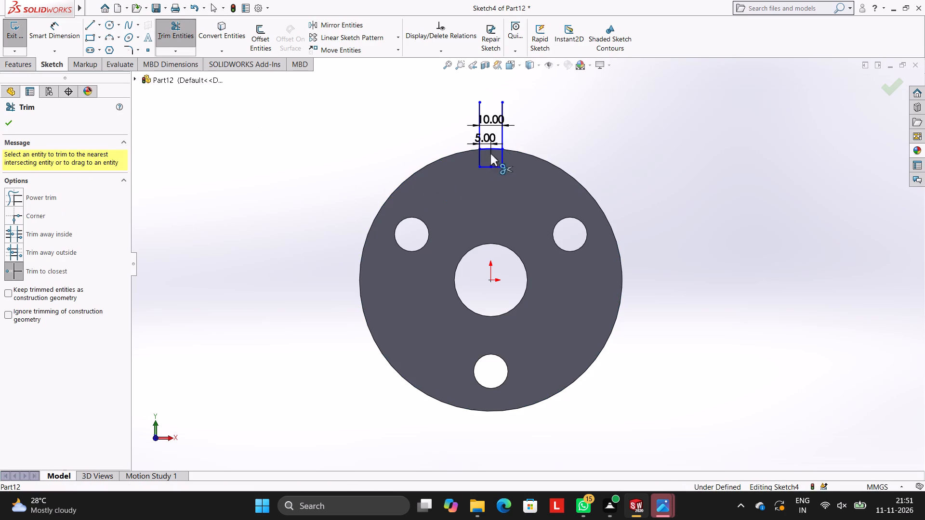
pyautogui.click(480, 109)
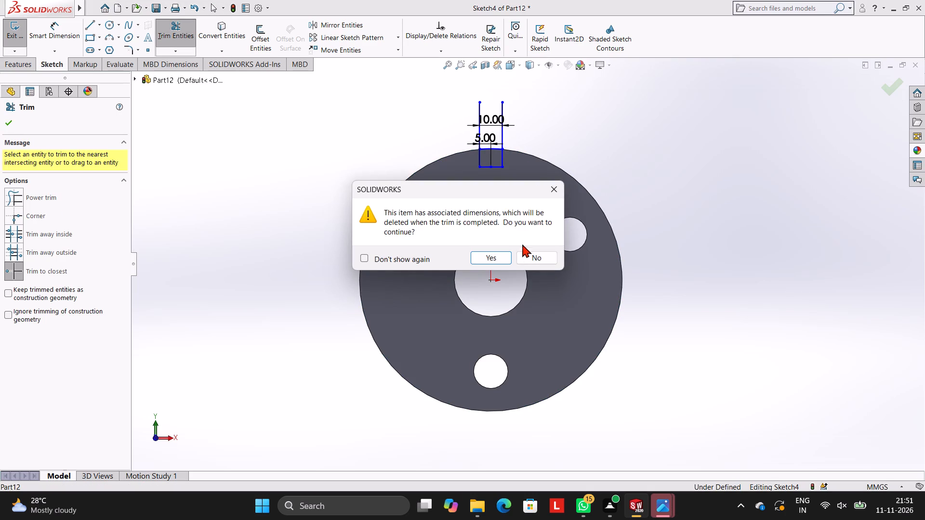
pyautogui.click(505, 257)
pyautogui.scroll(-4, 509, 168)
pyautogui.click(502, 121)
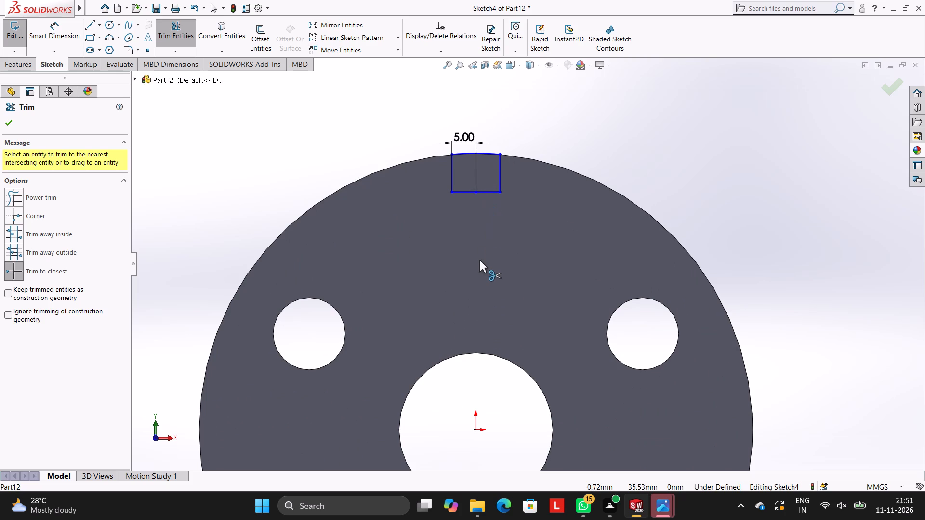
# Trim away both halves of the notch profile's bottom line, leaving the two side lines and the rim arc.
pyautogui.scroll(6, 488, 321)
pyautogui.scroll(-3, 489, 356)
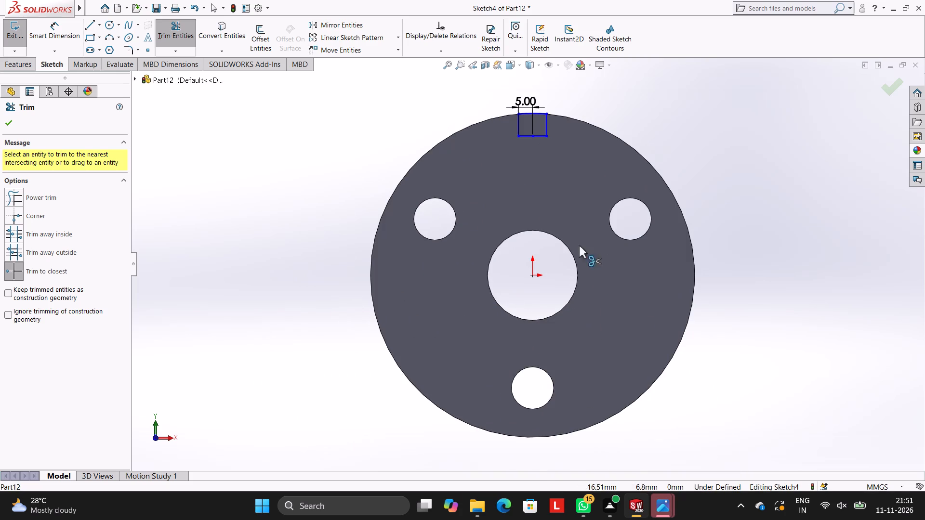
pyautogui.scroll(1, 568, 197)
pyautogui.scroll(-1, 568, 197)
pyautogui.scroll(1, 623, 231)
pyautogui.scroll(-1, 614, 247)
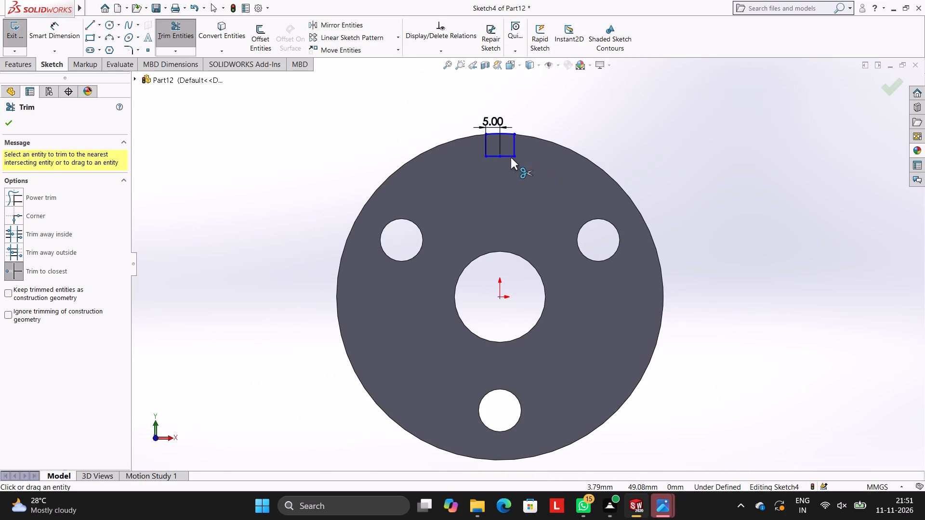
pyautogui.scroll(-3, 513, 153)
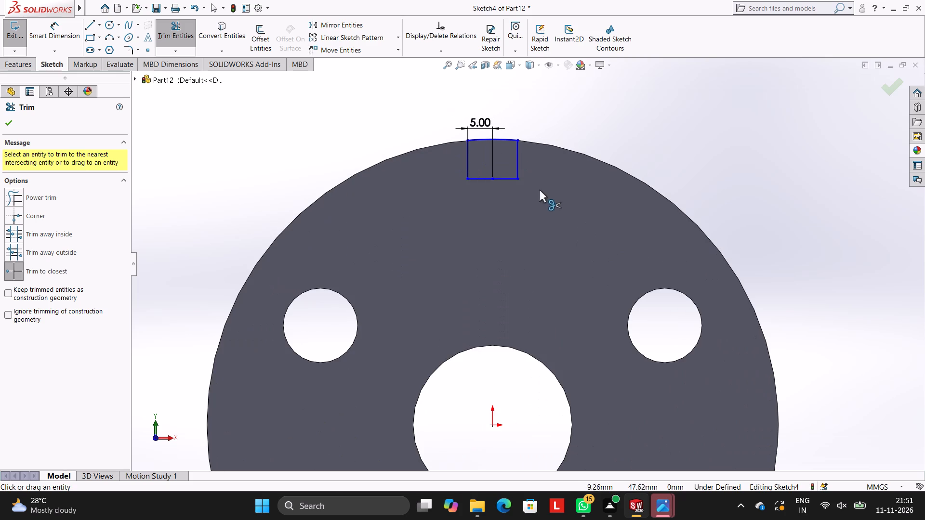
pyautogui.click(510, 181)
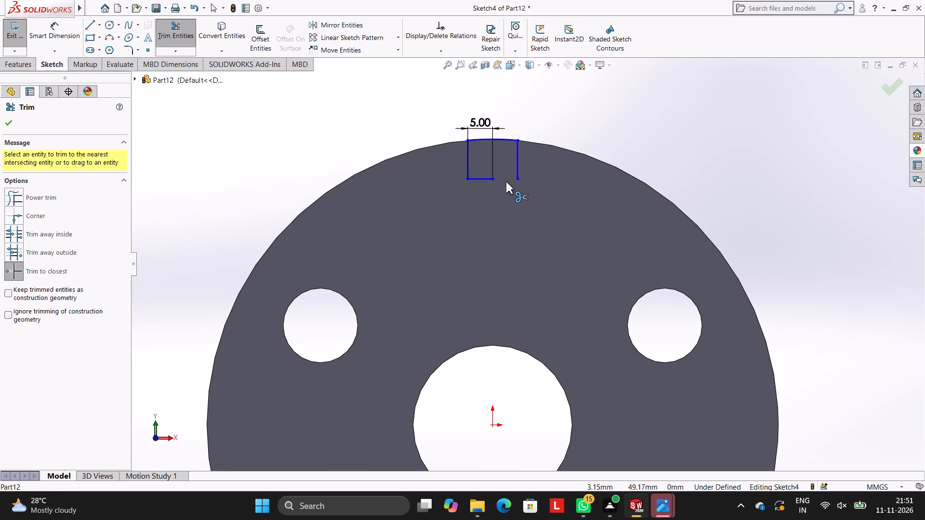
pyautogui.click(487, 182)
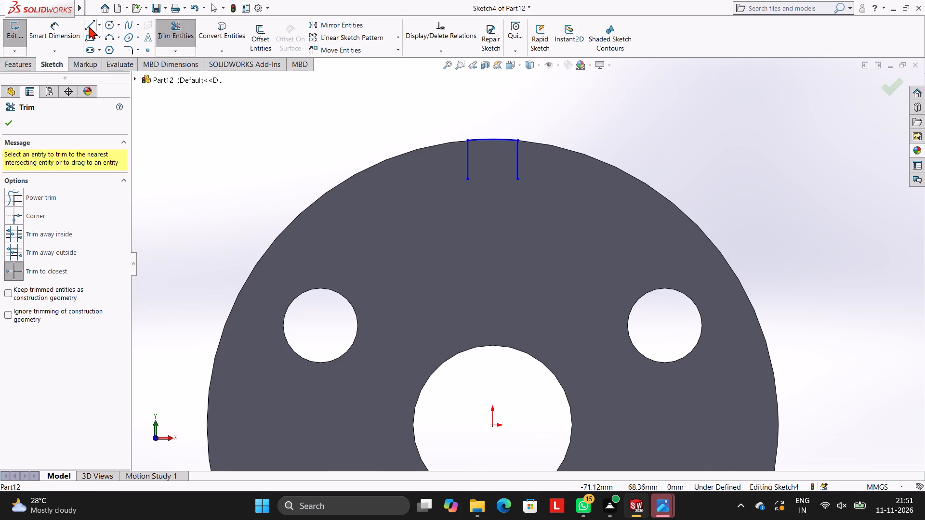
# Draw a single 10 mm horizontal line joining the lower ends of the notch's two side lines.
pyautogui.click(89, 26)
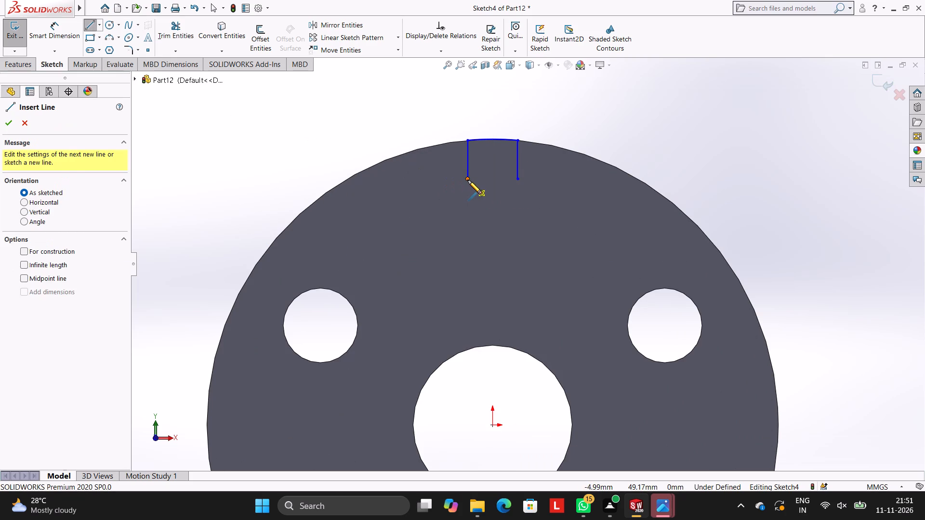
pyautogui.click(468, 180)
pyautogui.click(518, 180)
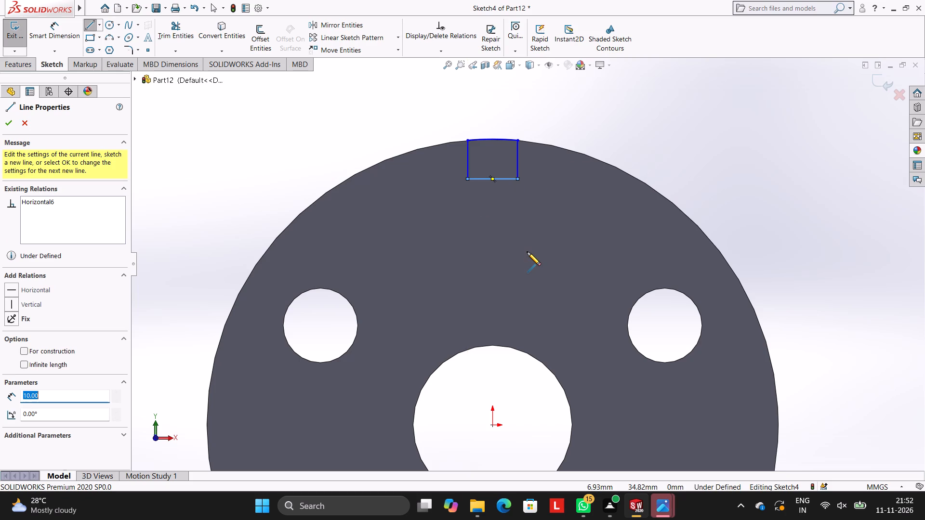
pyautogui.press('Escape')
pyautogui.press('Escape')
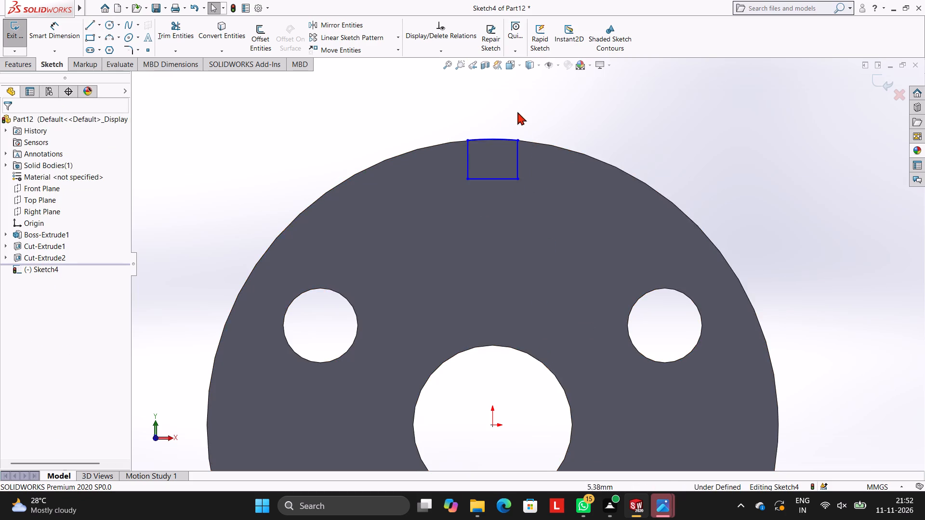
# Circular-pattern the notch's bottom line about the origin with 3 equally spaced instances over 360 degrees.
pyautogui.scroll(3, 531, 404)
pyautogui.scroll(-2, 531, 404)
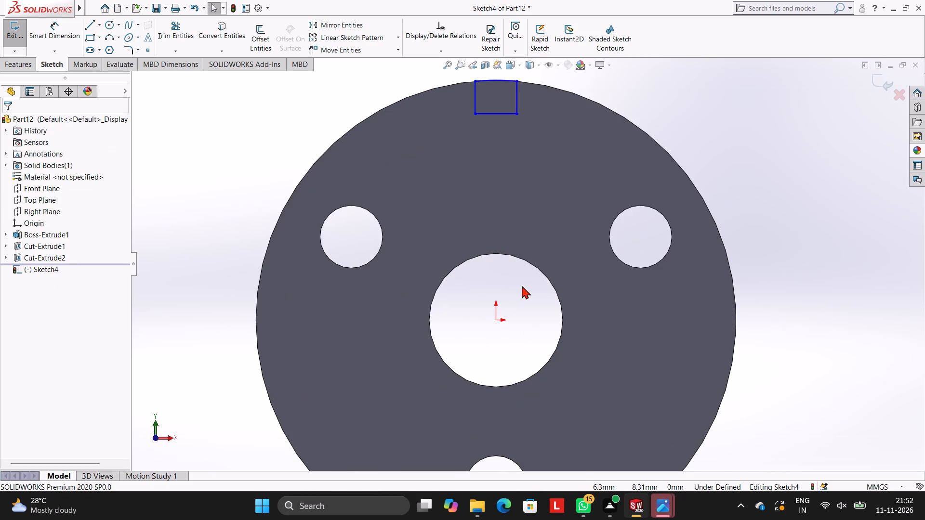
pyautogui.scroll(2, 522, 286)
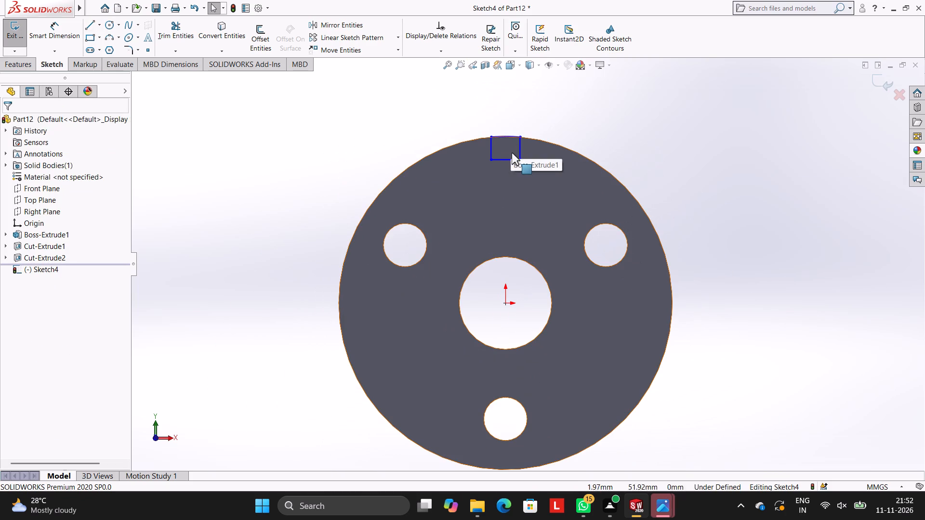
pyautogui.click(508, 160)
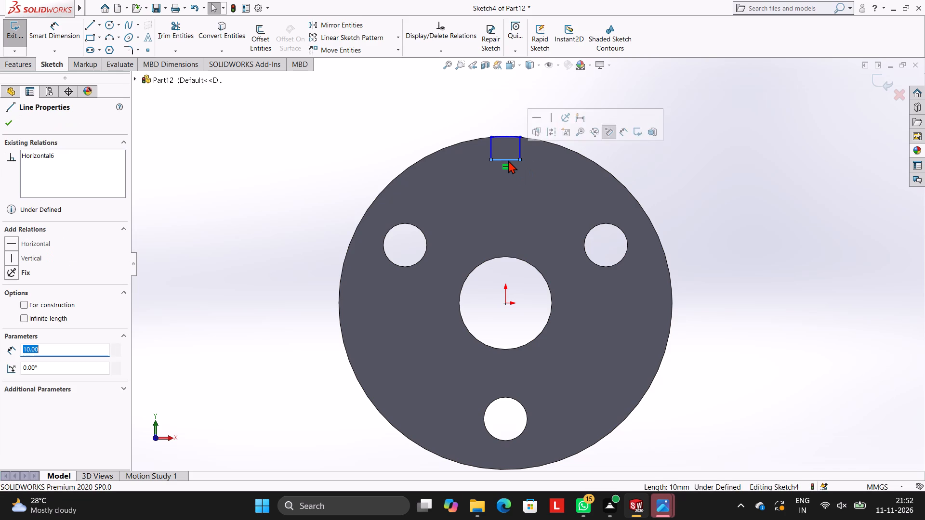
pyautogui.click(399, 40)
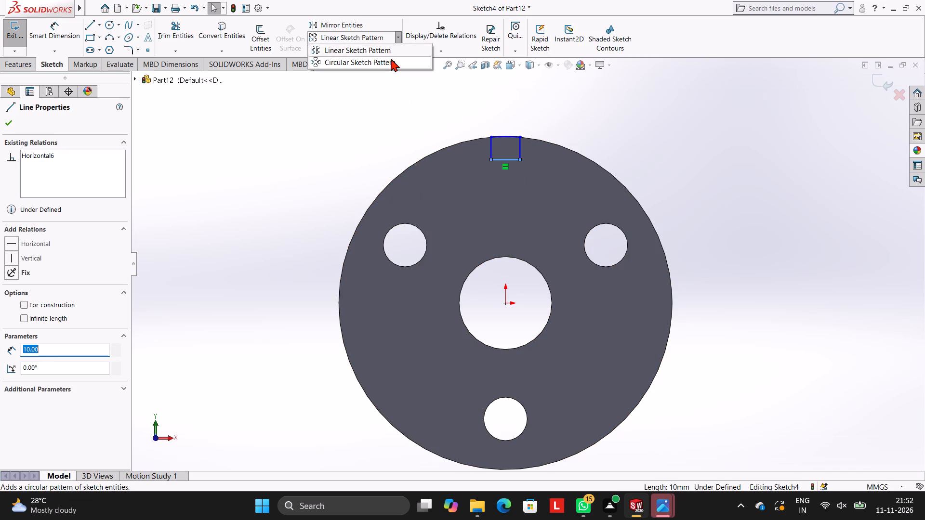
pyautogui.click(390, 61)
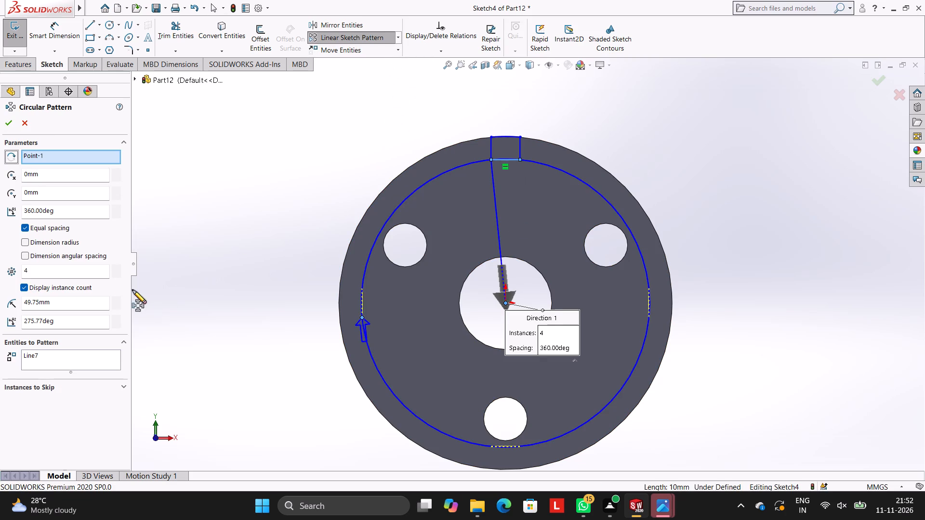
pyautogui.click(44, 268)
pyautogui.press('BackSpace')
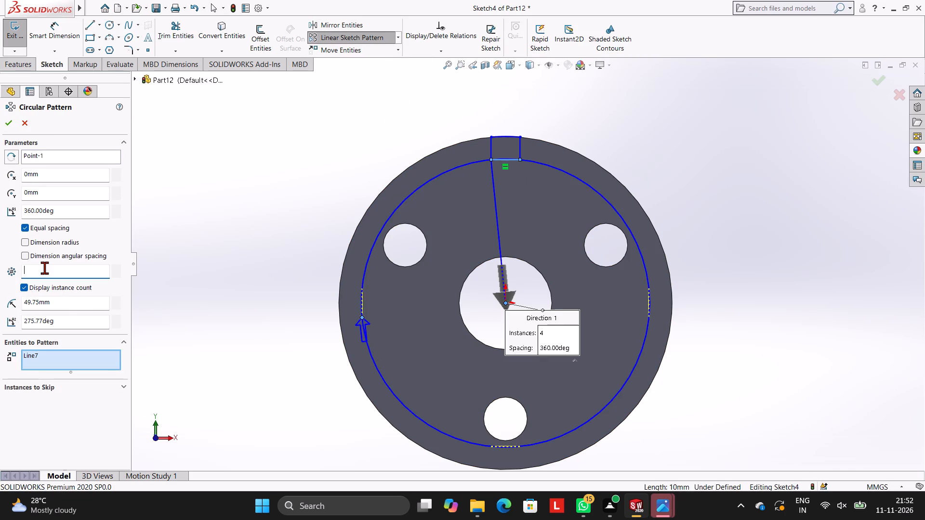
pyautogui.press('3')
pyautogui.press('Return')
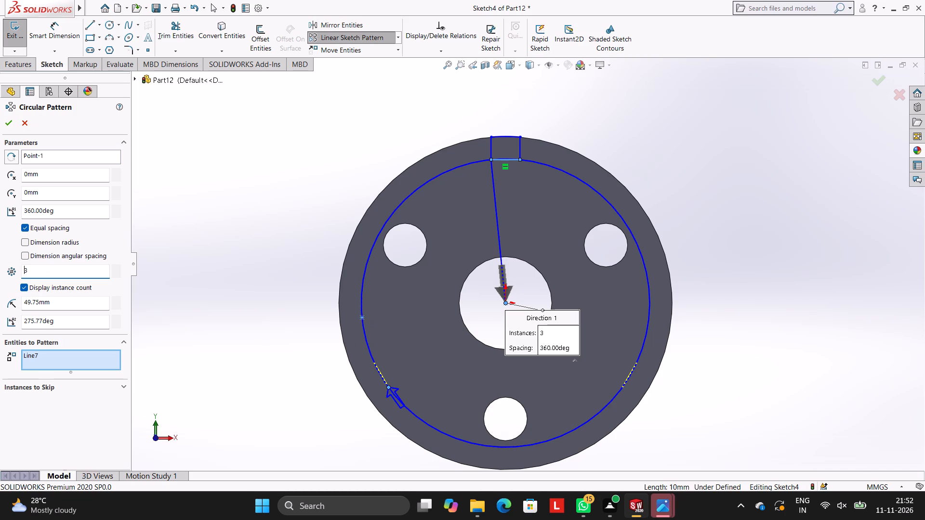
pyautogui.click(8, 120)
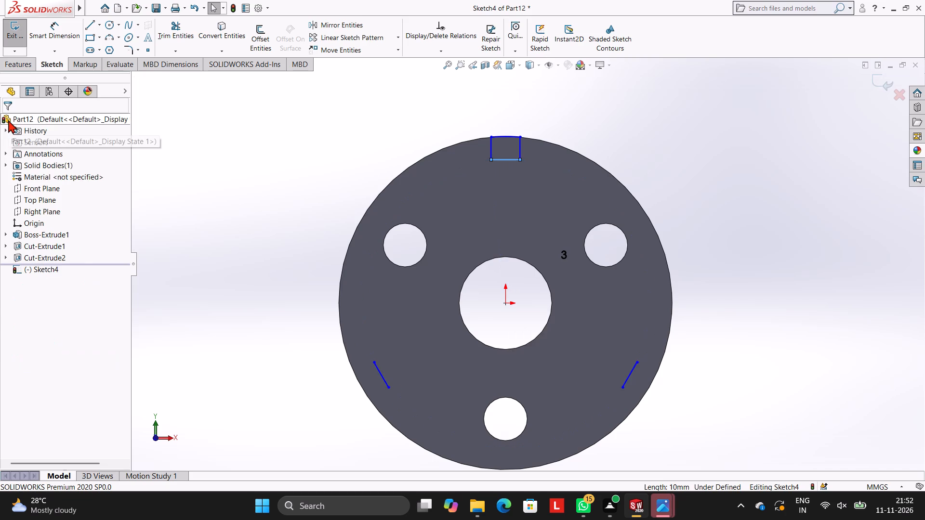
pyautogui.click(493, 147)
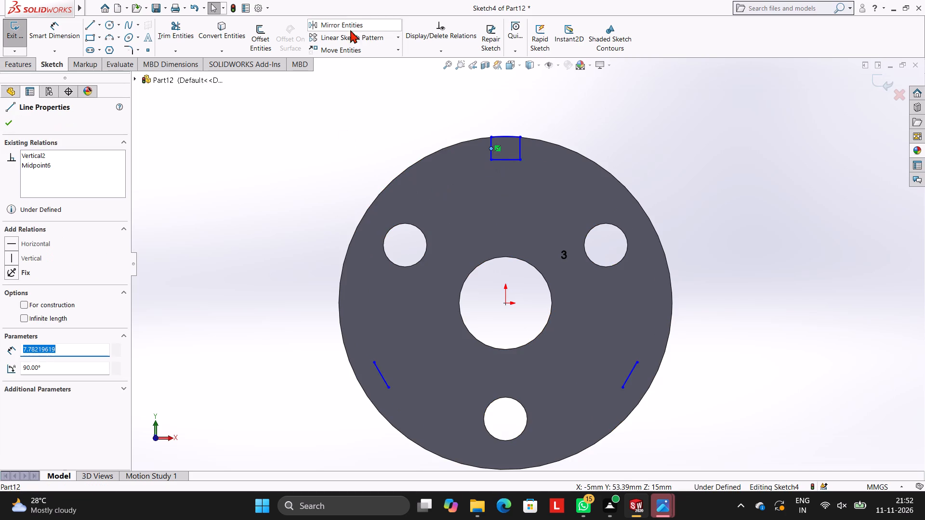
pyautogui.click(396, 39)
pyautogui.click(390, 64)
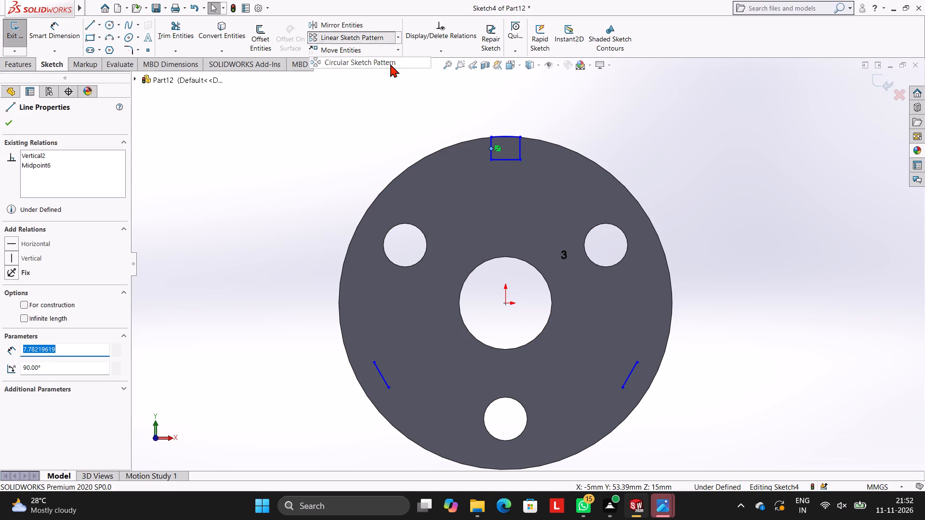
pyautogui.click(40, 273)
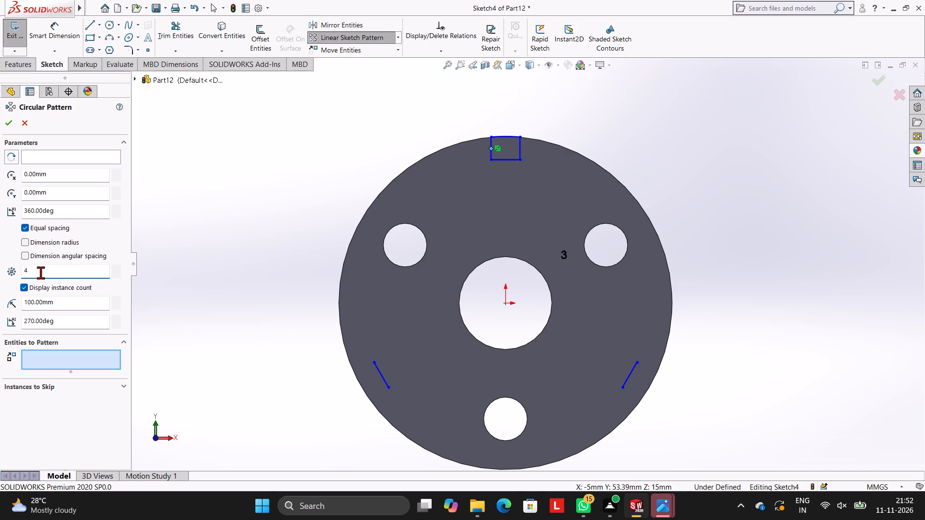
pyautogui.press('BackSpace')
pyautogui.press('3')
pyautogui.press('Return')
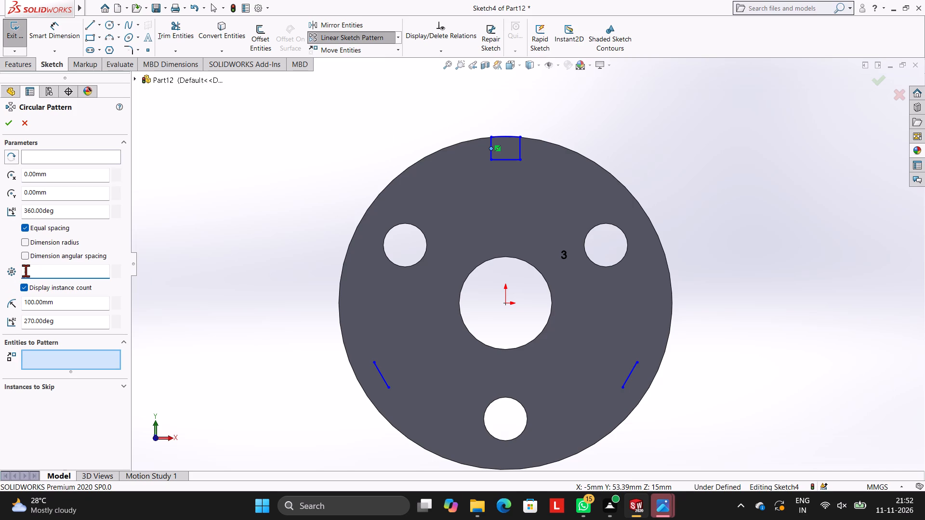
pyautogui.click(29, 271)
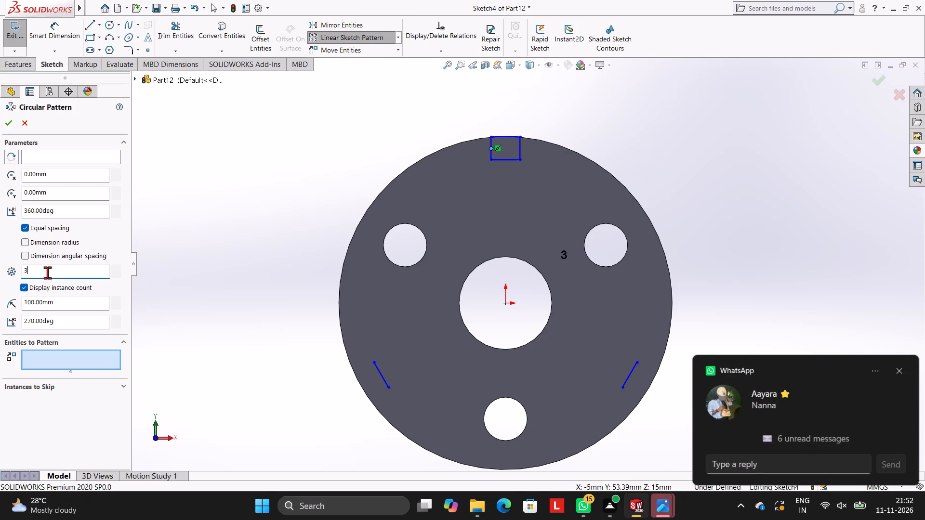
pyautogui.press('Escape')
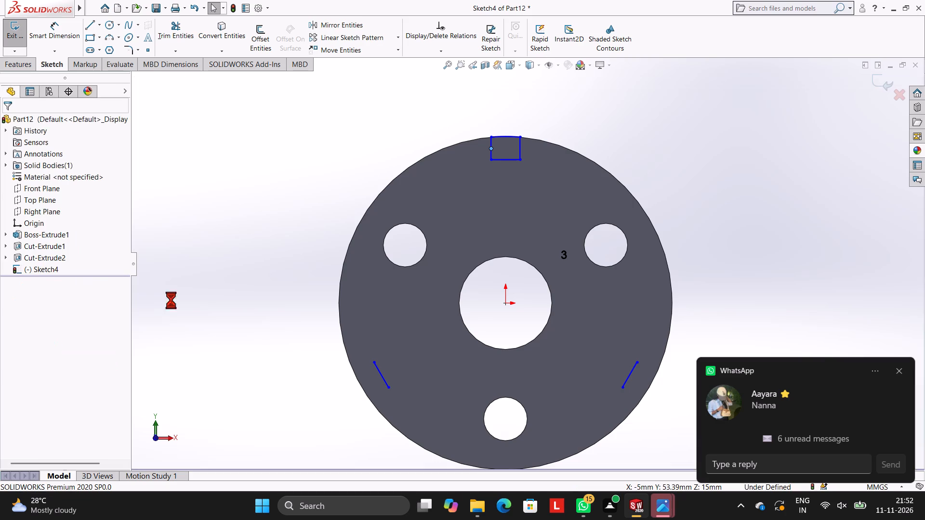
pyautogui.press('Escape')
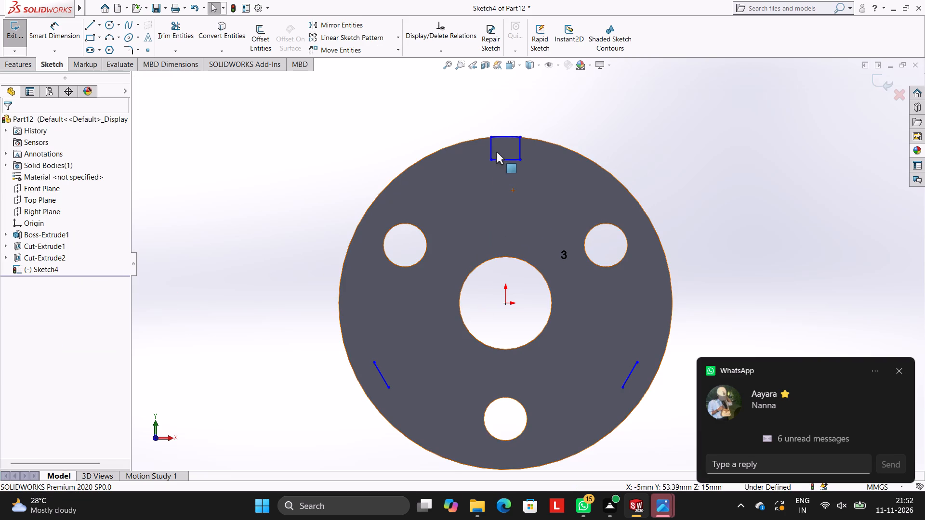
# Circular-pattern the notch's left side line about the origin with 3 equally spaced instances over 360 degrees.
pyautogui.click(489, 148)
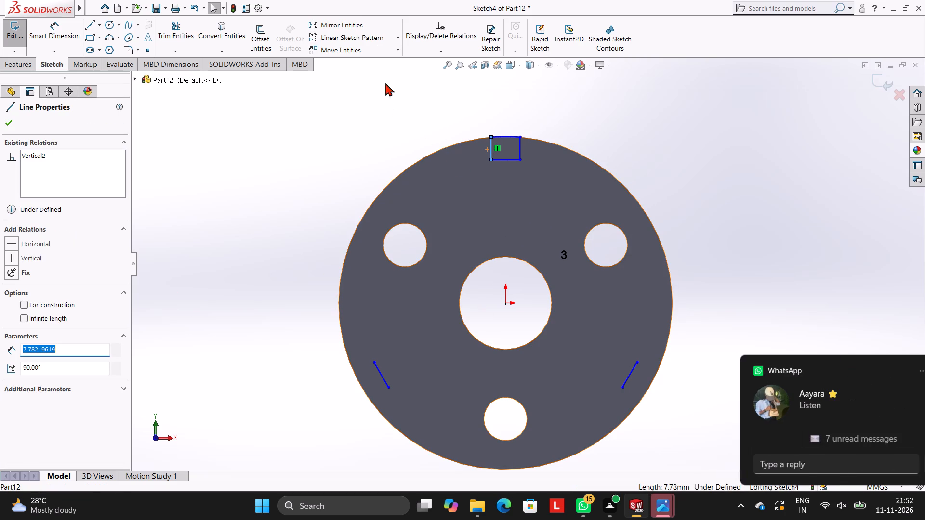
pyautogui.click(397, 33)
pyautogui.click(397, 58)
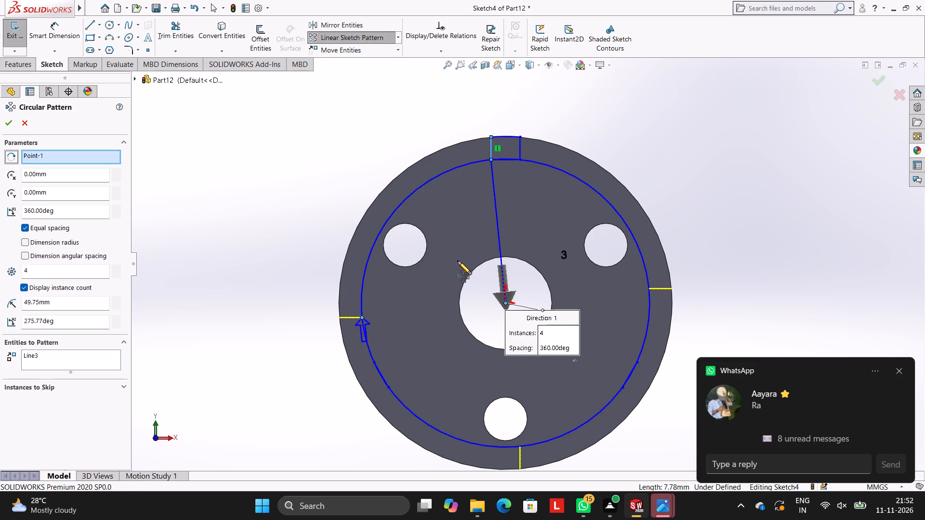
pyautogui.click(35, 270)
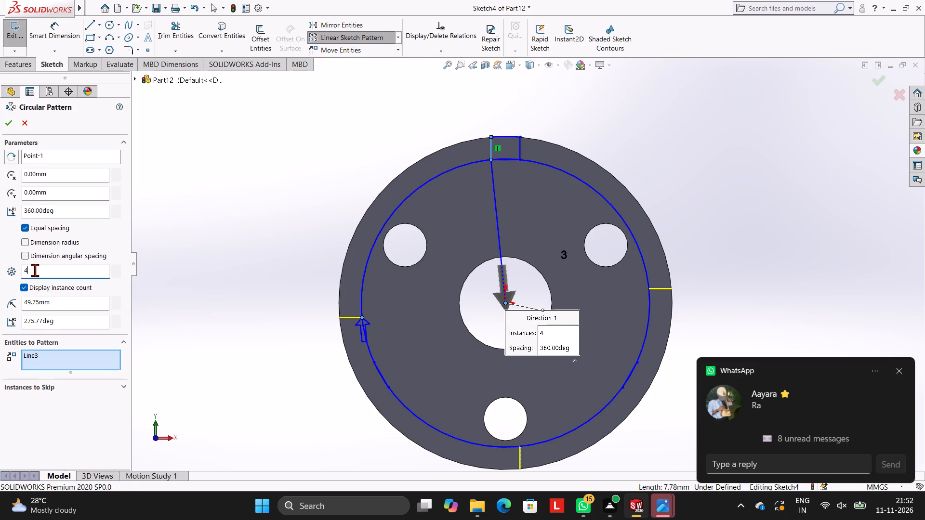
pyautogui.press('BackSpace')
pyautogui.press('3')
pyautogui.press('Return')
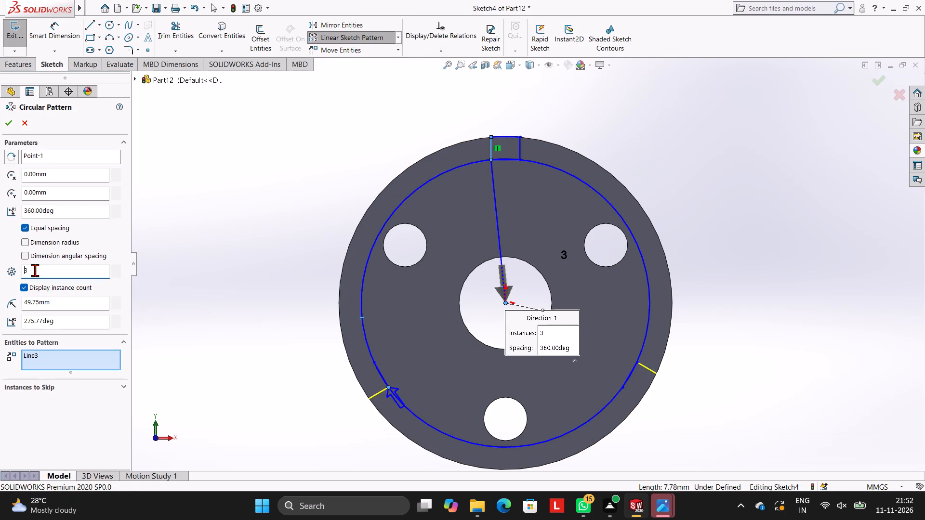
pyautogui.click(5, 119)
pyautogui.press('Escape')
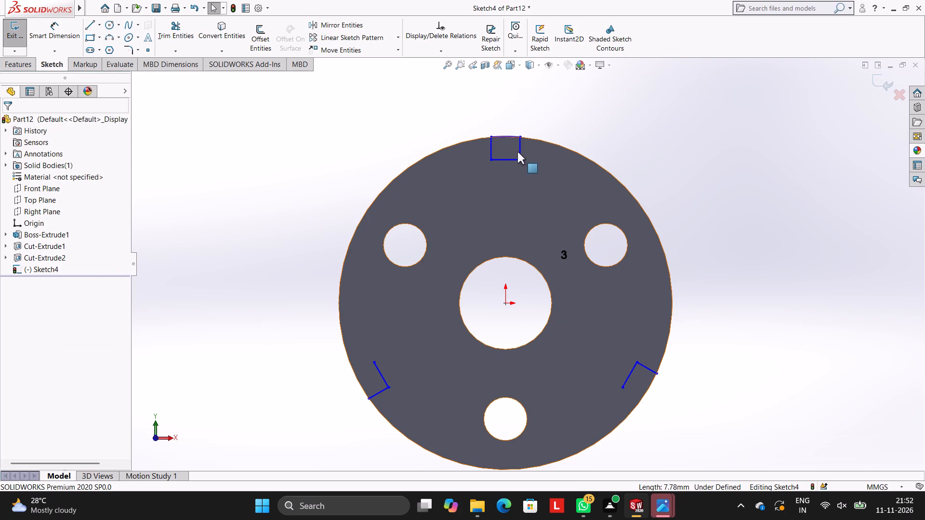
# Circular-pattern the notch's right side line about the origin with 3 equally spaced instances over 360 degrees.
pyautogui.click(518, 150)
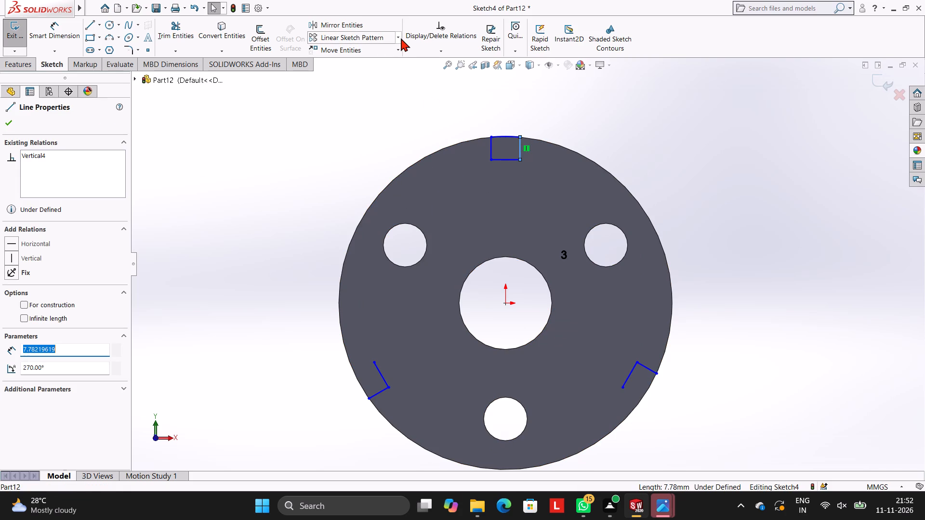
pyautogui.click(401, 38)
pyautogui.click(399, 60)
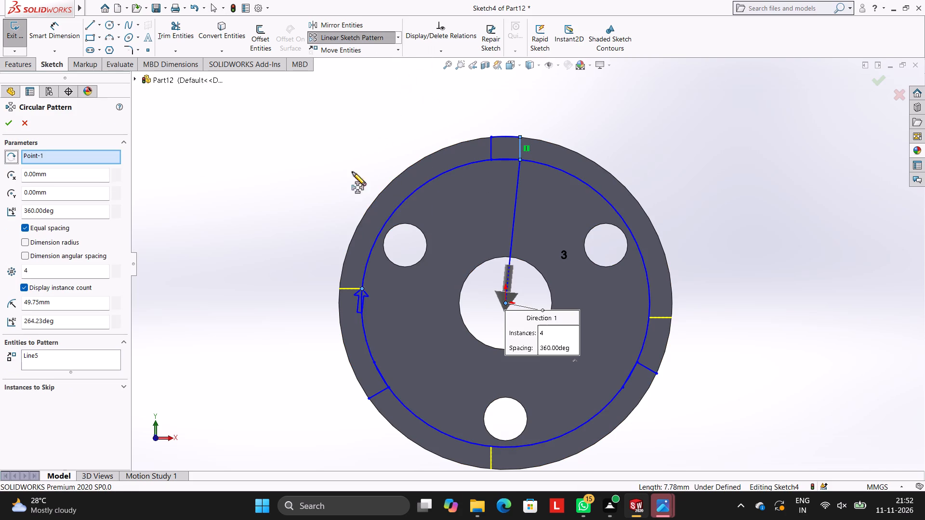
pyautogui.click(31, 273)
pyautogui.press('BackSpace')
pyautogui.press('3')
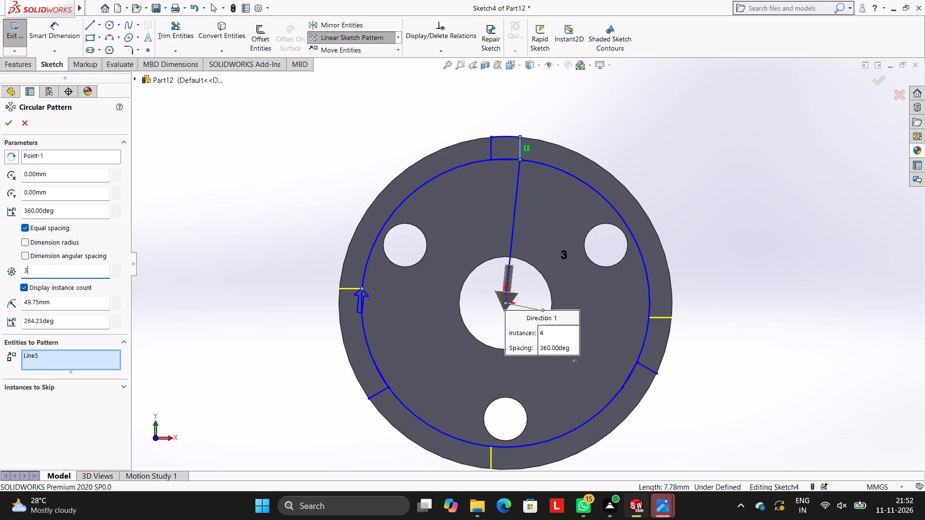
pyautogui.press('Return')
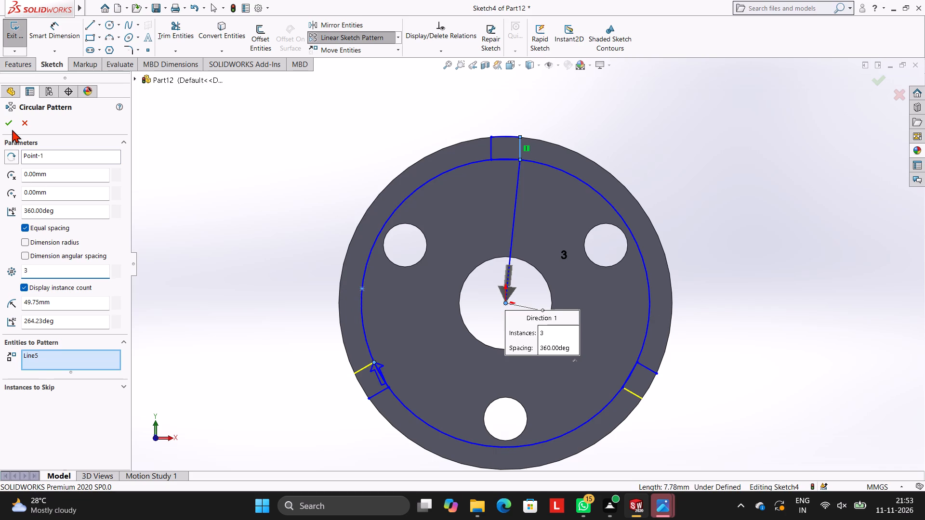
pyautogui.click(12, 130)
pyautogui.press('Escape')
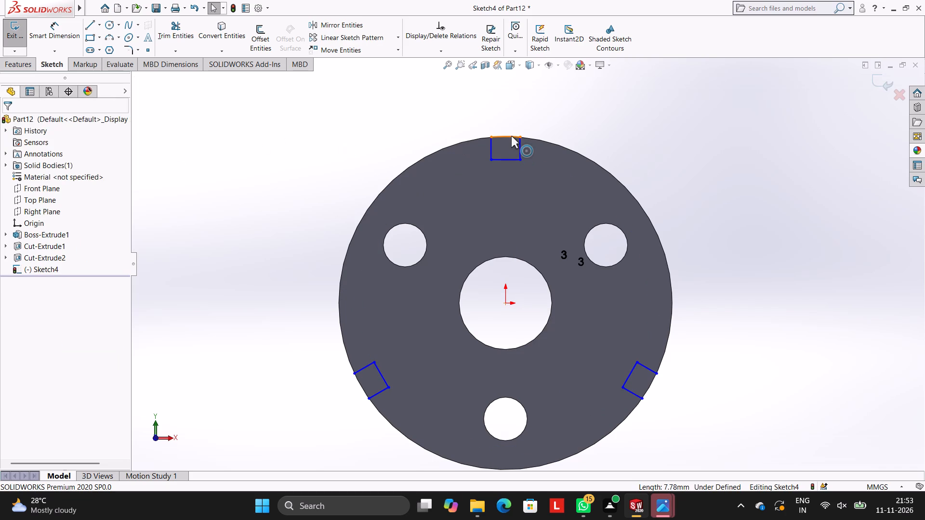
# Circular-pattern the top notch's outer arc about the origin with 3 equally spaced instances over 360 degrees.
pyautogui.click(511, 137)
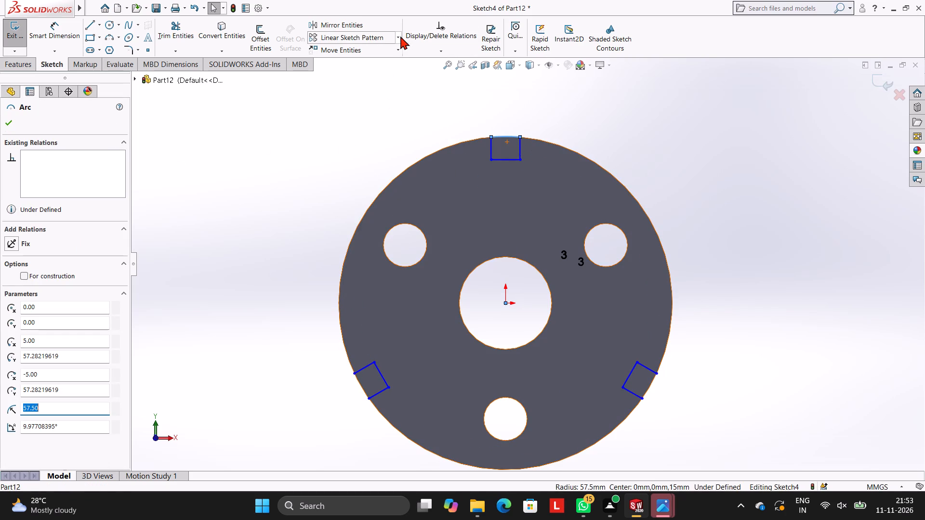
pyautogui.click(400, 36)
pyautogui.click(402, 59)
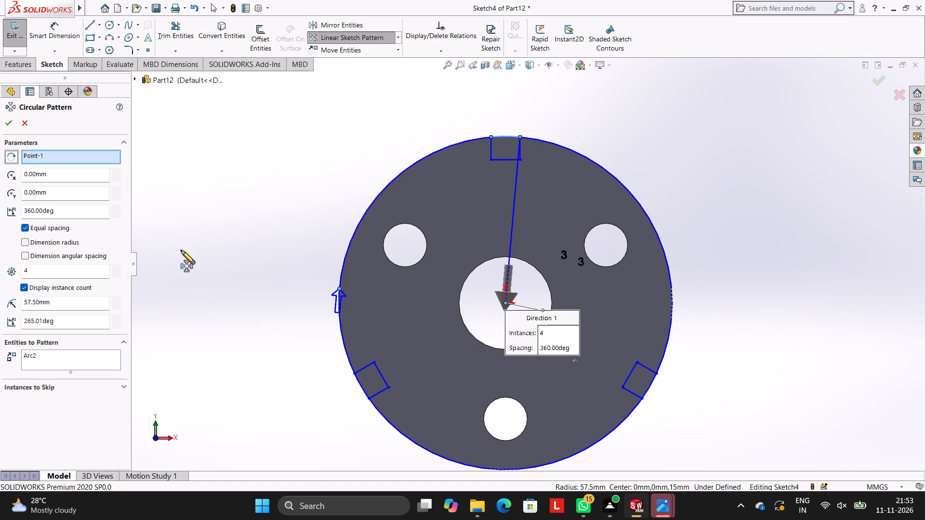
pyautogui.click(33, 269)
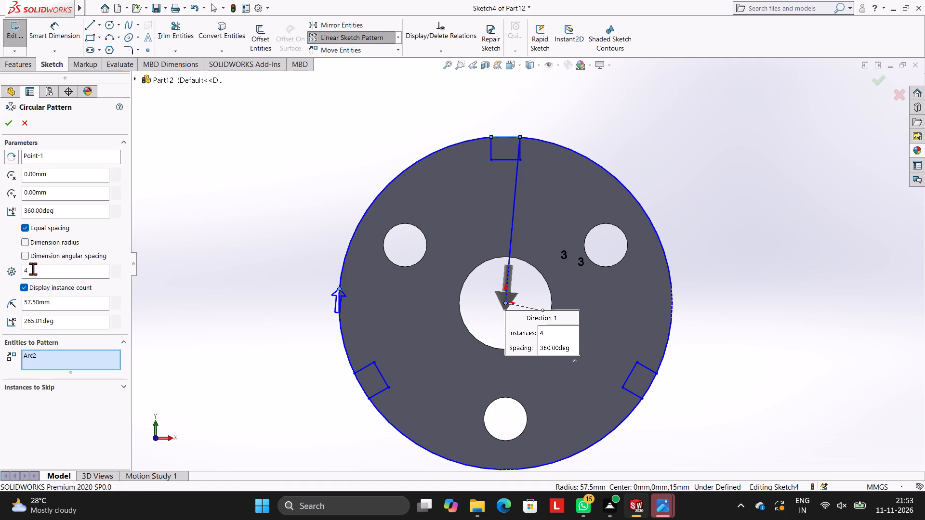
pyautogui.press('BackSpace')
pyautogui.press('3')
pyautogui.press('Return')
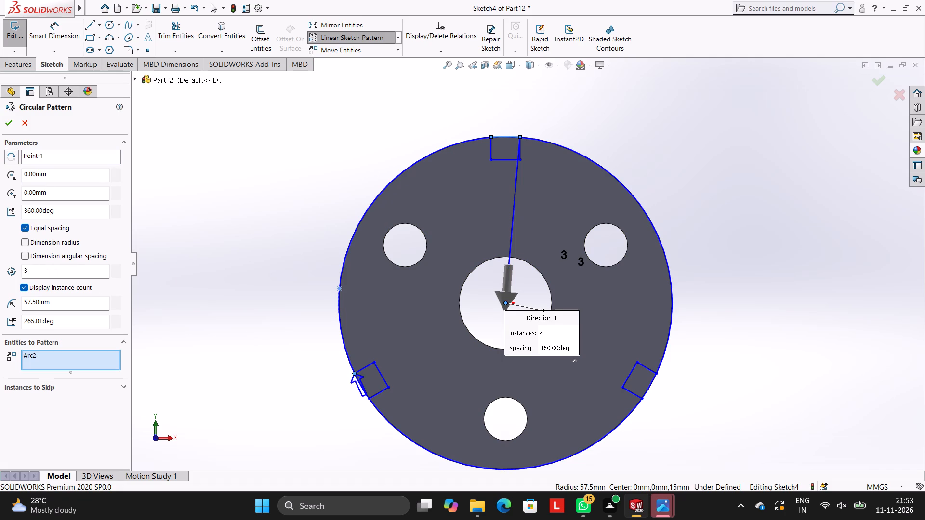
pyautogui.click(5, 126)
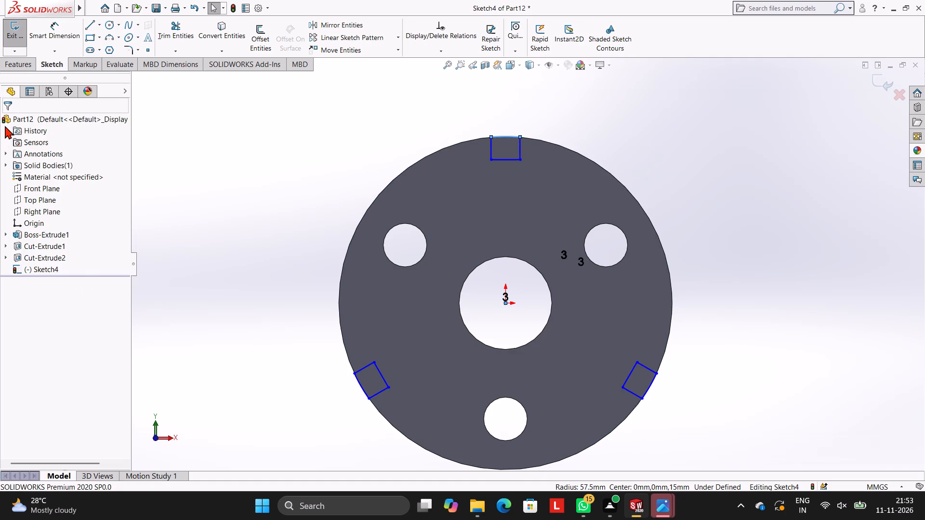
pyautogui.press('Escape')
pyautogui.press('Escape')
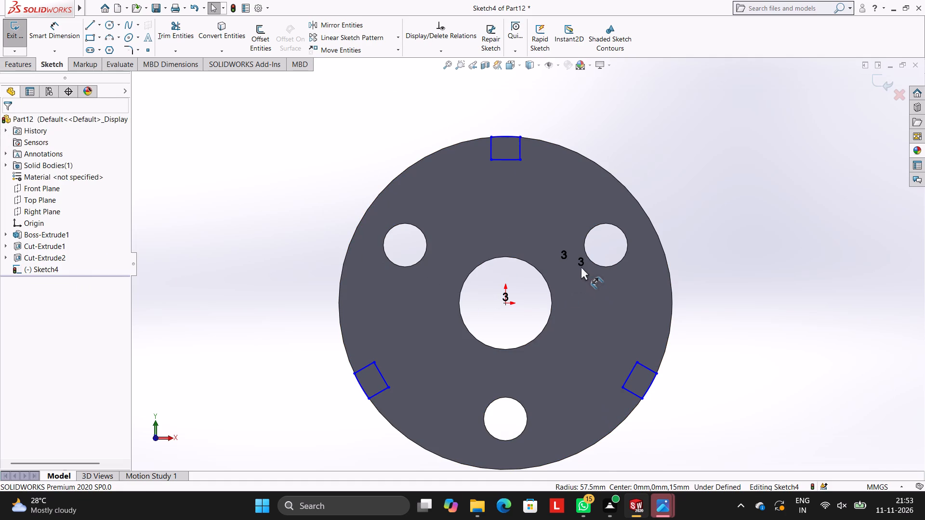
# Delete the four instance-count dimensions of the circular sketch patterns, each labelled 3.
pyautogui.rightClick(580, 266)
pyautogui.click(613, 393)
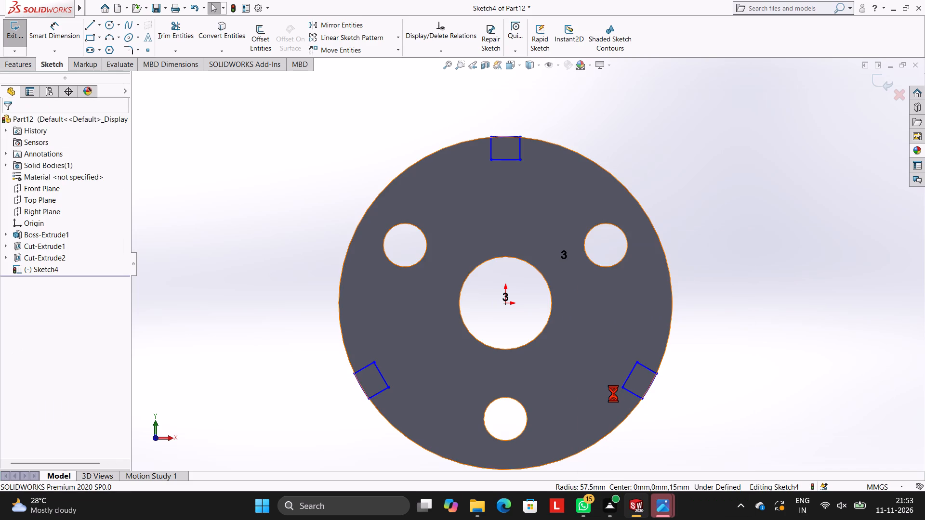
pyautogui.rightClick(569, 250)
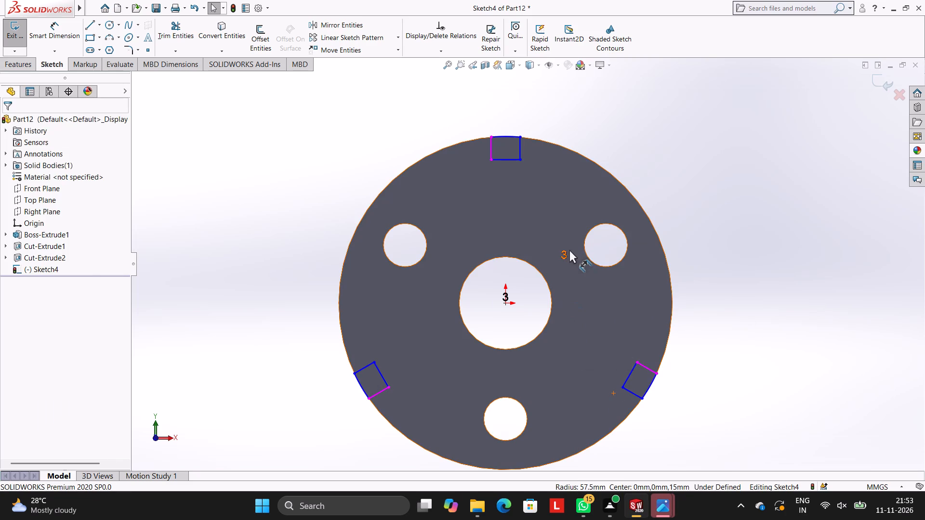
pyautogui.click(596, 382)
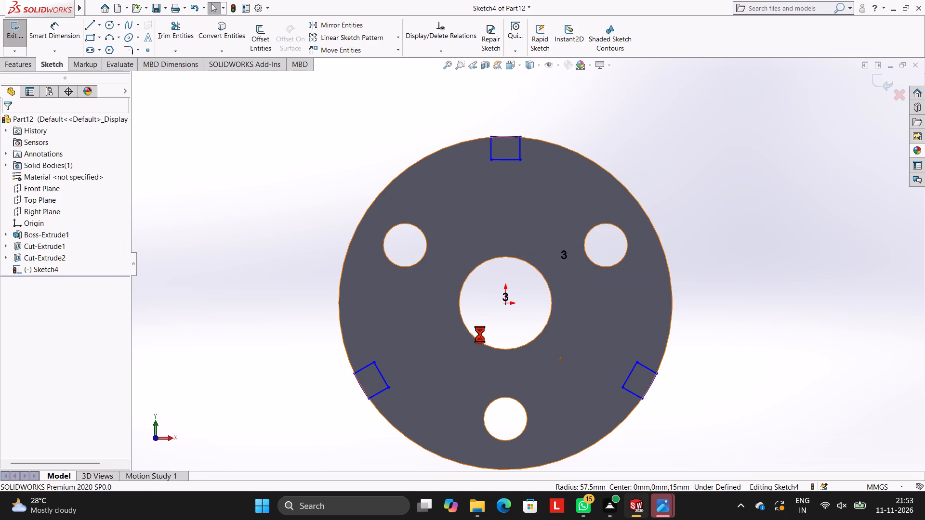
pyautogui.rightClick(563, 256)
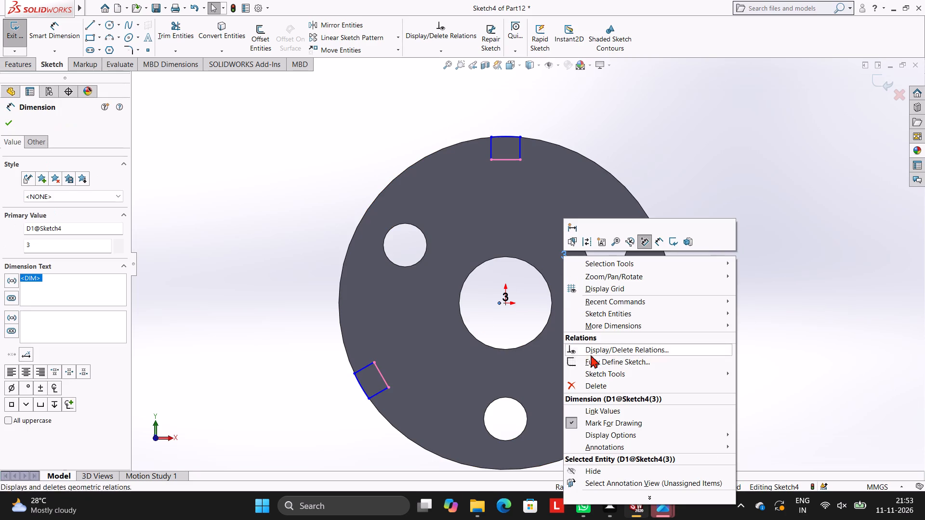
pyautogui.click(592, 383)
pyautogui.rightClick(504, 293)
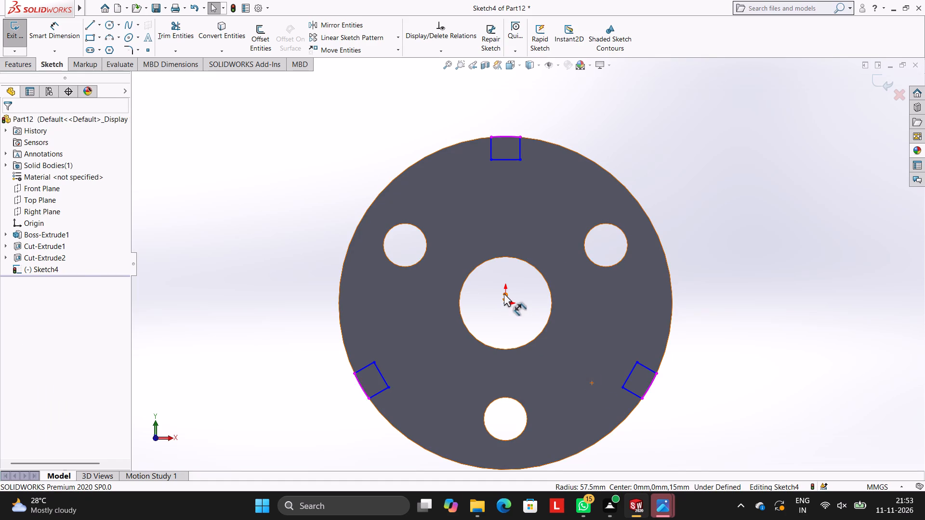
pyautogui.click(534, 401)
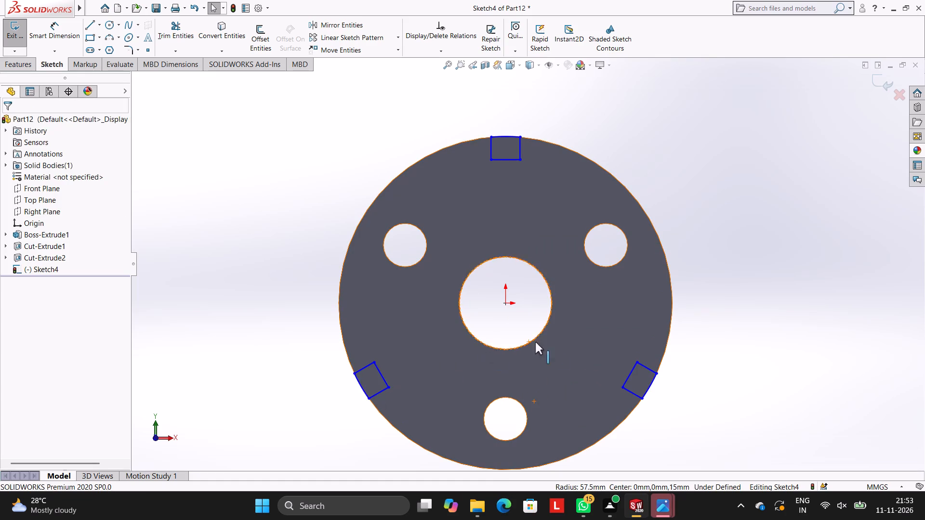
# Dimension the length of the top notch's bottom line, placing the dimension above the disc.
pyautogui.scroll(2, 558, 368)
pyautogui.scroll(-2, 558, 368)
pyautogui.scroll(3, 540, 229)
pyautogui.scroll(-2, 535, 221)
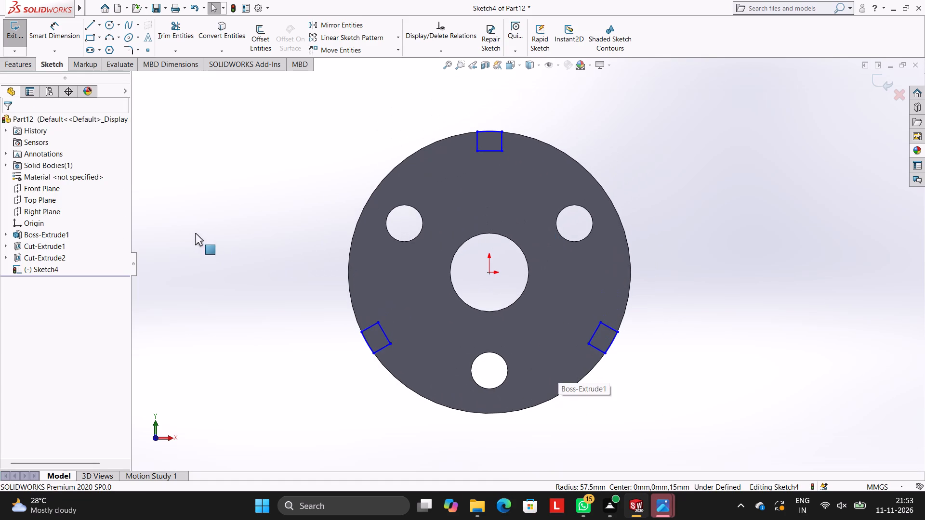
pyautogui.click(53, 40)
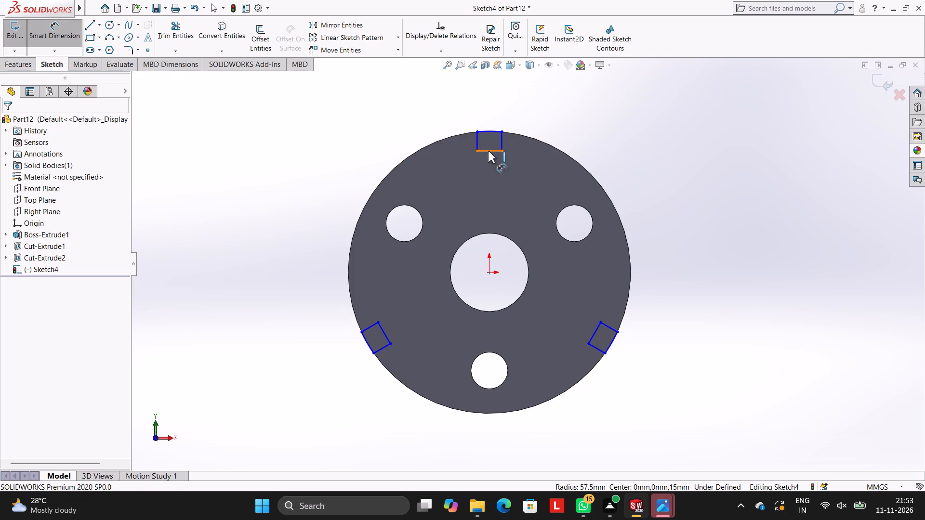
pyautogui.click(488, 151)
pyautogui.click(461, 98)
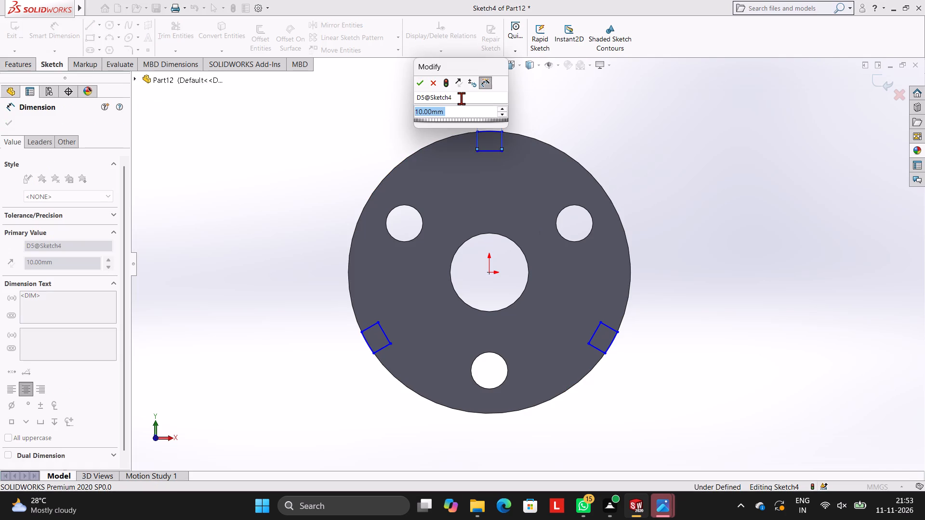
pyautogui.click(422, 84)
pyautogui.click(380, 101)
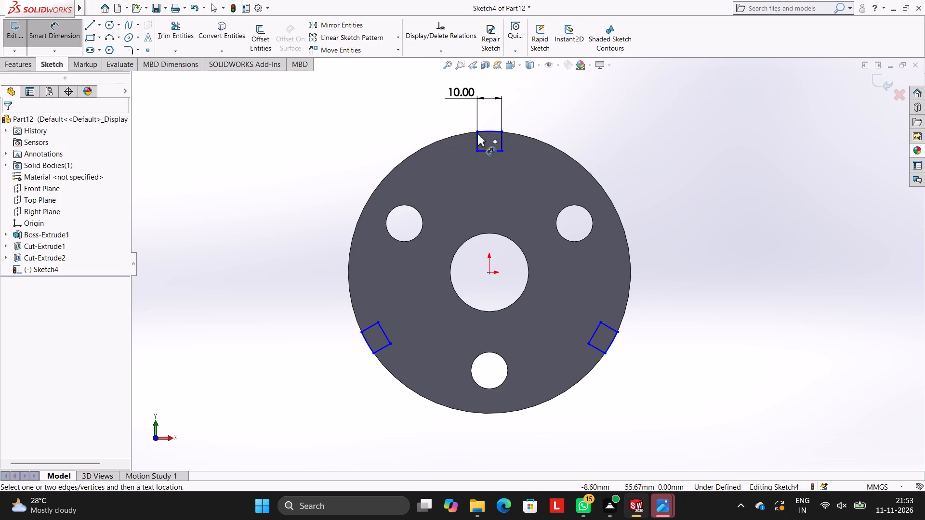
# Dimension the top notch's right side line and set its length to 8 mm.
pyautogui.click(500, 138)
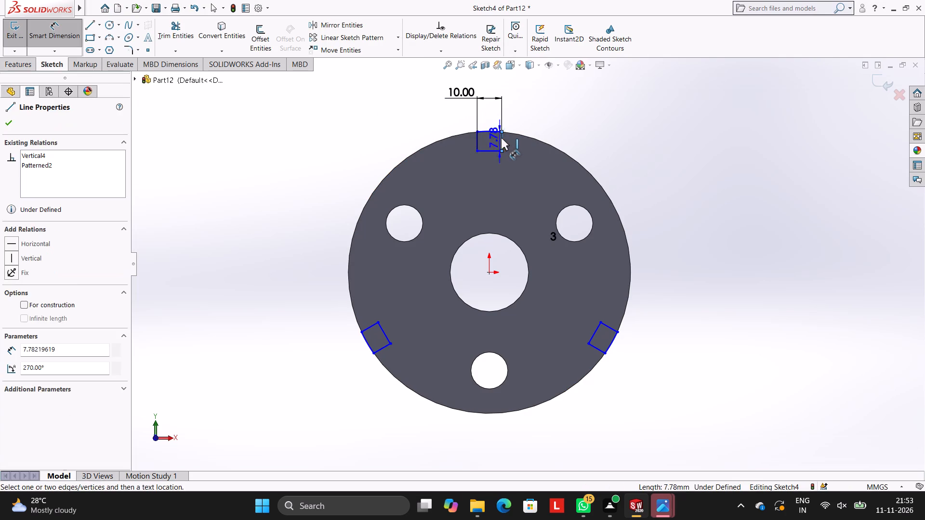
pyautogui.click(597, 134)
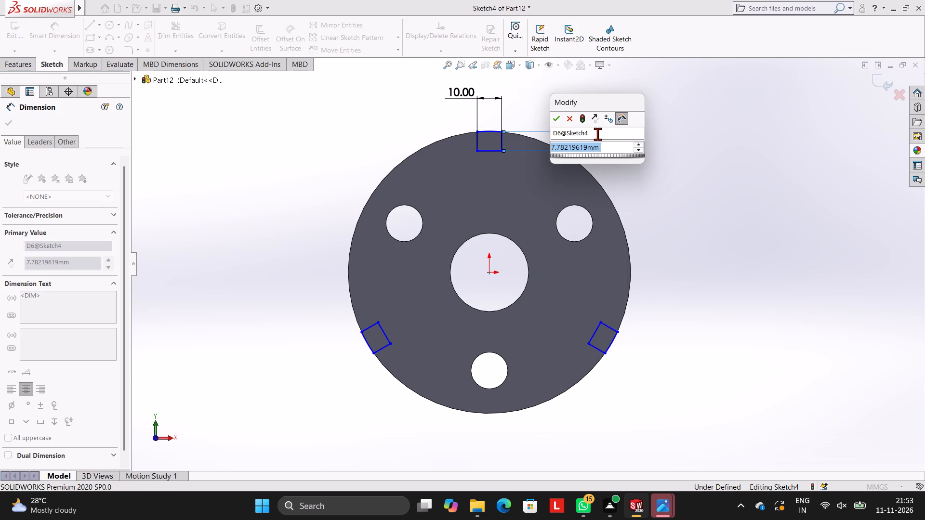
pyautogui.press('8')
pyautogui.press('Return')
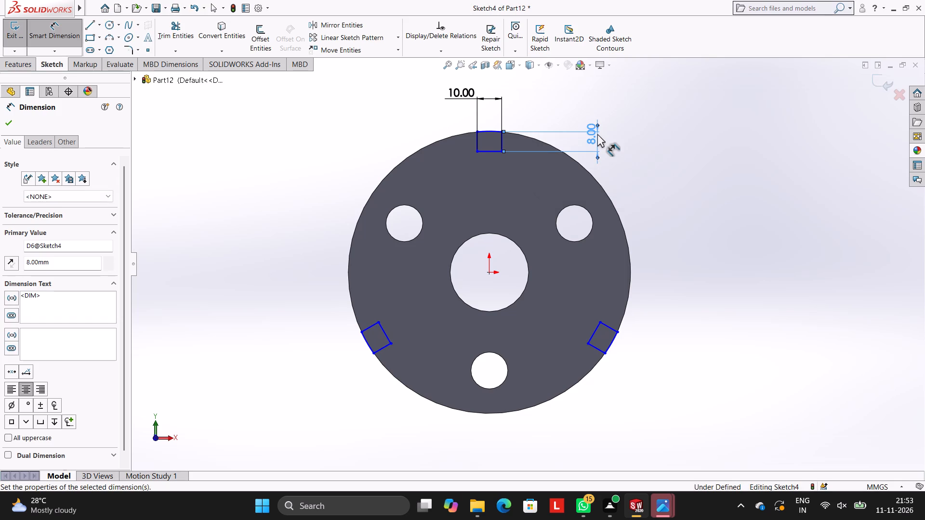
pyautogui.press('Escape')
pyautogui.press('Escape')
pyautogui.press('Escape')
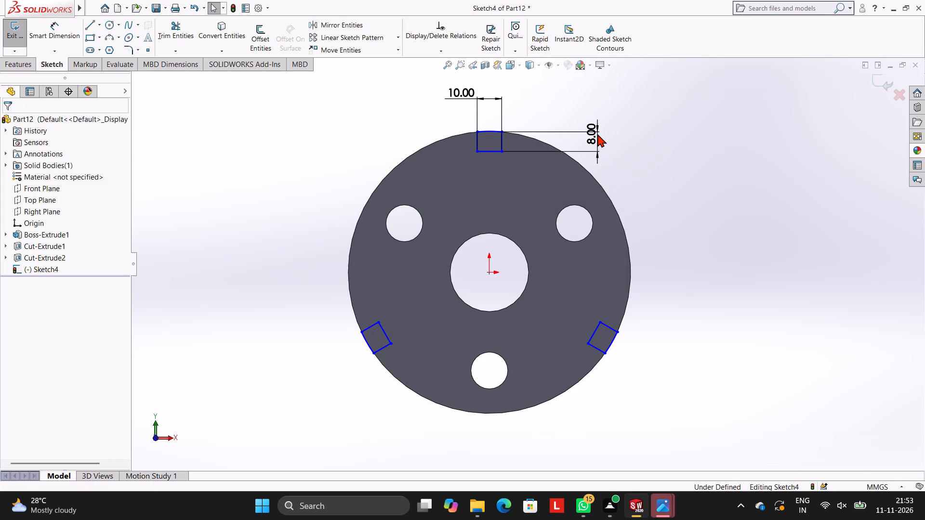
# Dimension the vertical distance from the origin to the top notch's bottom line, placing it left of the disc.
pyautogui.scroll(2, 519, 313)
pyautogui.scroll(-3, 518, 313)
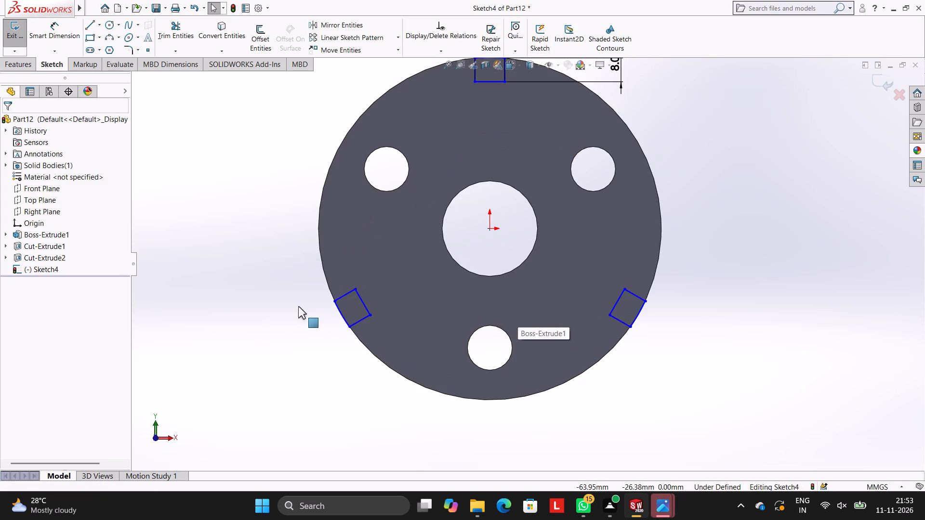
pyautogui.scroll(3, 501, 134)
pyautogui.scroll(-3, 513, 134)
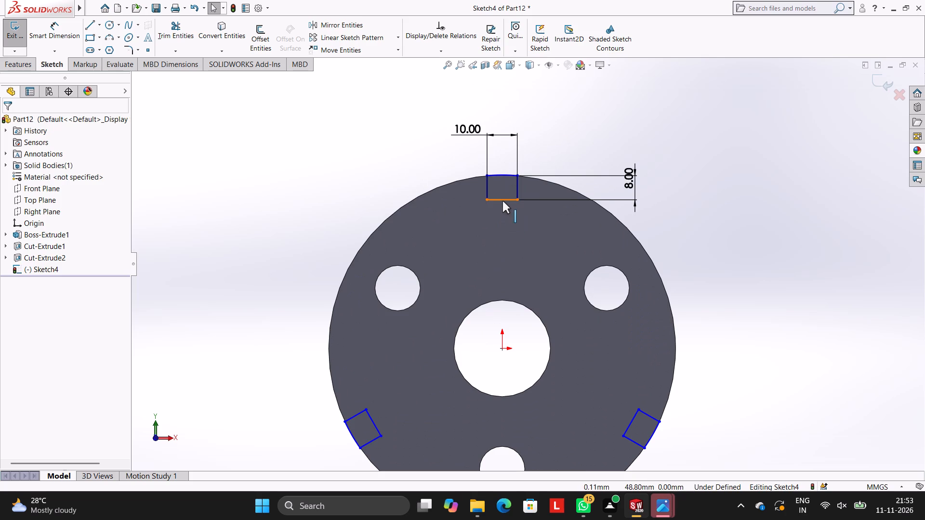
pyautogui.click(502, 201)
pyautogui.click(502, 349)
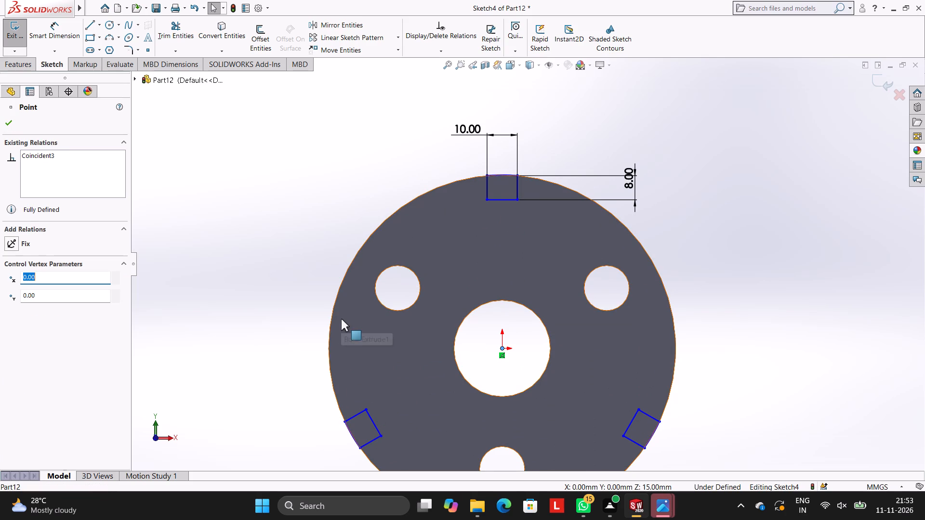
pyautogui.press('Escape')
pyautogui.click(67, 36)
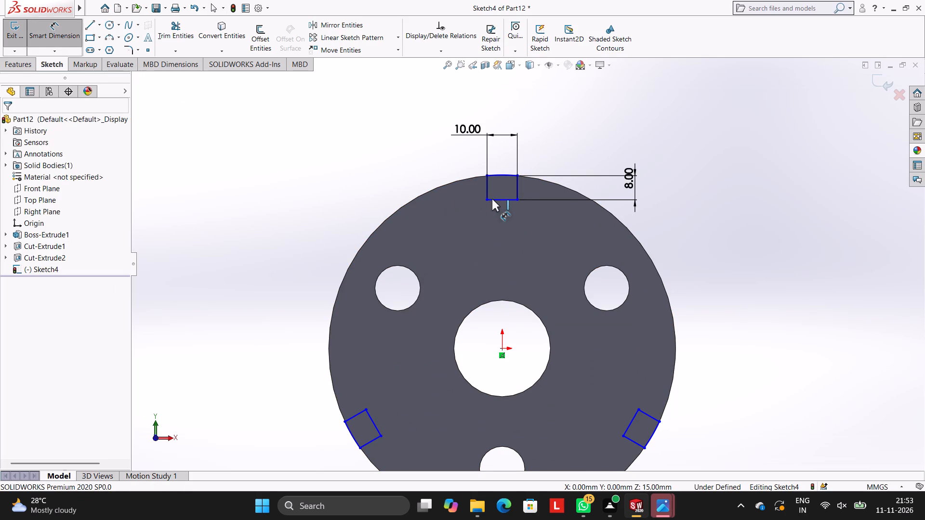
pyautogui.click(501, 198)
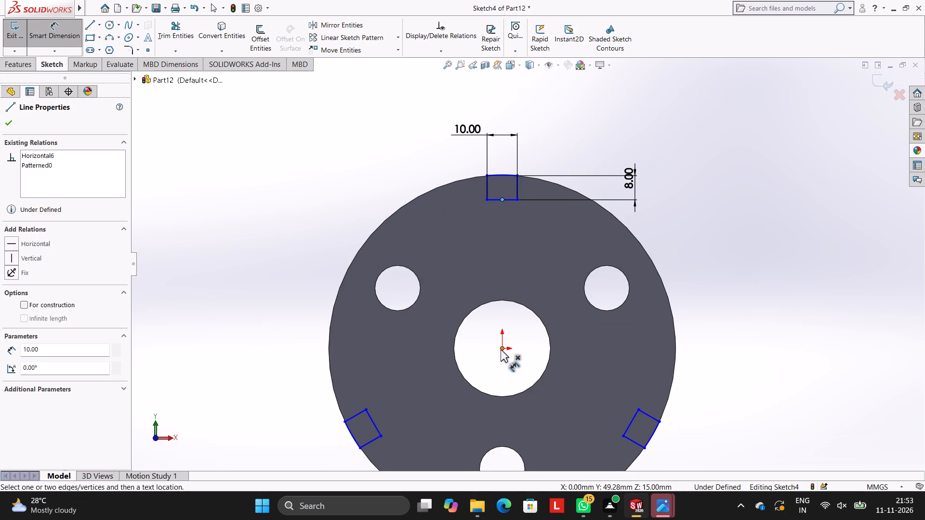
pyautogui.click(501, 350)
pyautogui.click(258, 321)
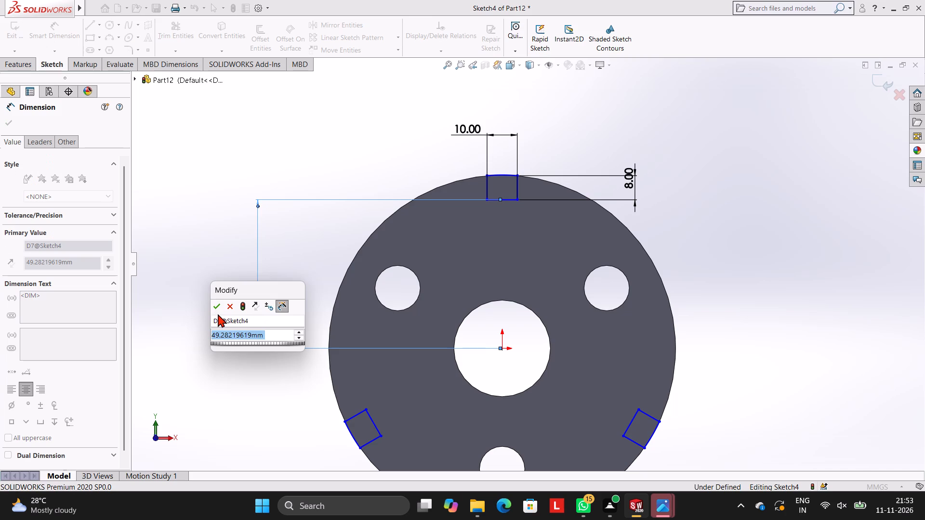
pyautogui.click(217, 308)
pyautogui.click(210, 264)
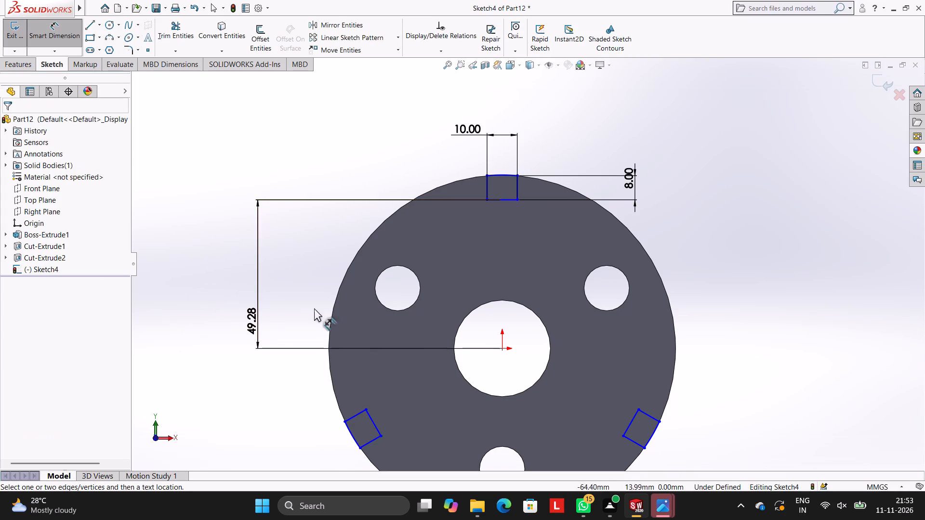
# Dimension the vertical distance from the origin to the top notch's upper-right corner, placing it right of the disc.
pyautogui.scroll(2, 586, 414)
pyautogui.scroll(-2, 586, 414)
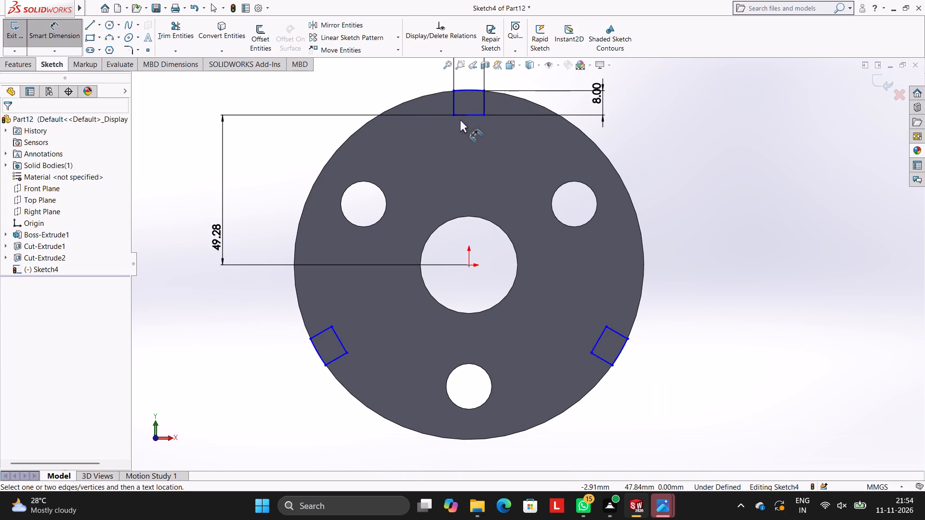
pyautogui.click(468, 265)
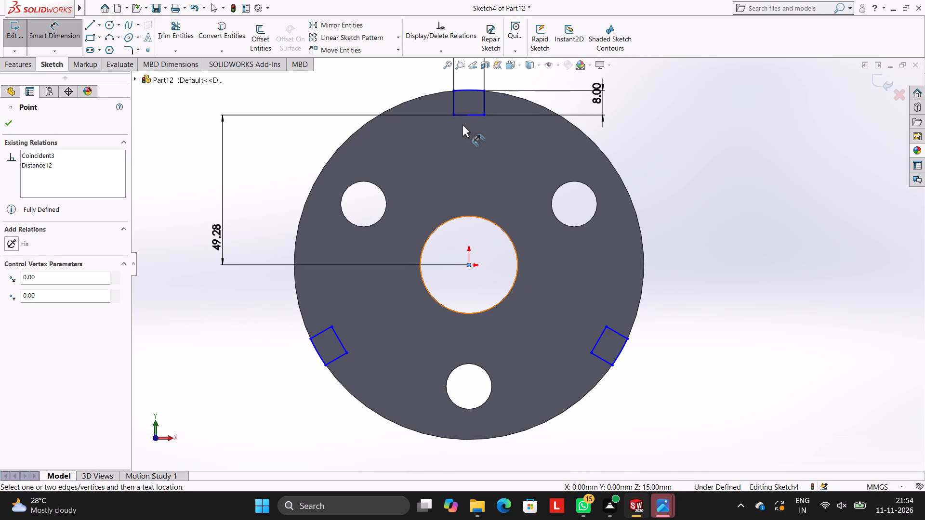
pyautogui.click(483, 91)
pyautogui.click(732, 144)
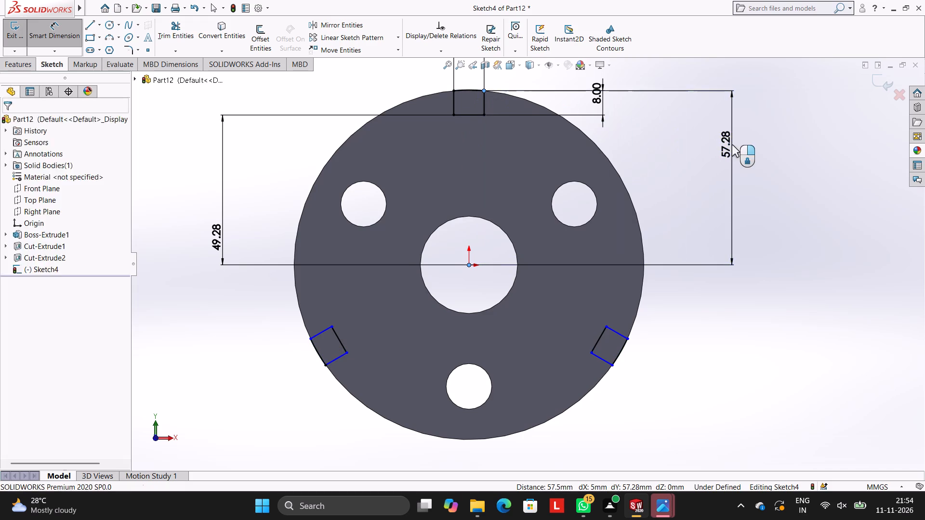
pyautogui.click(692, 125)
pyautogui.click(672, 121)
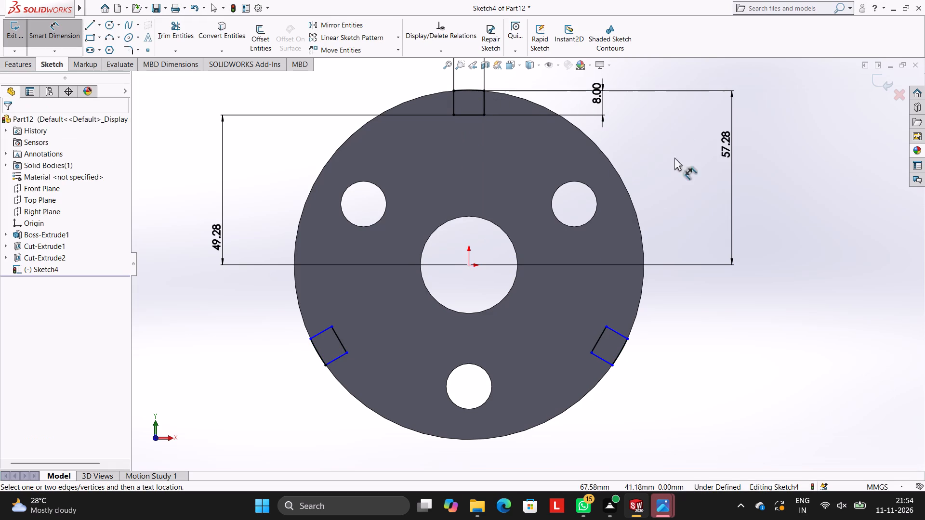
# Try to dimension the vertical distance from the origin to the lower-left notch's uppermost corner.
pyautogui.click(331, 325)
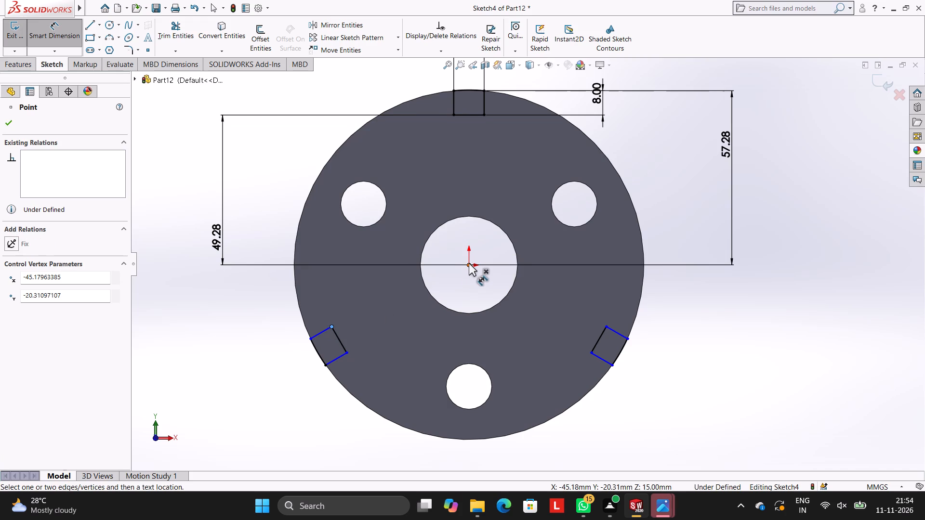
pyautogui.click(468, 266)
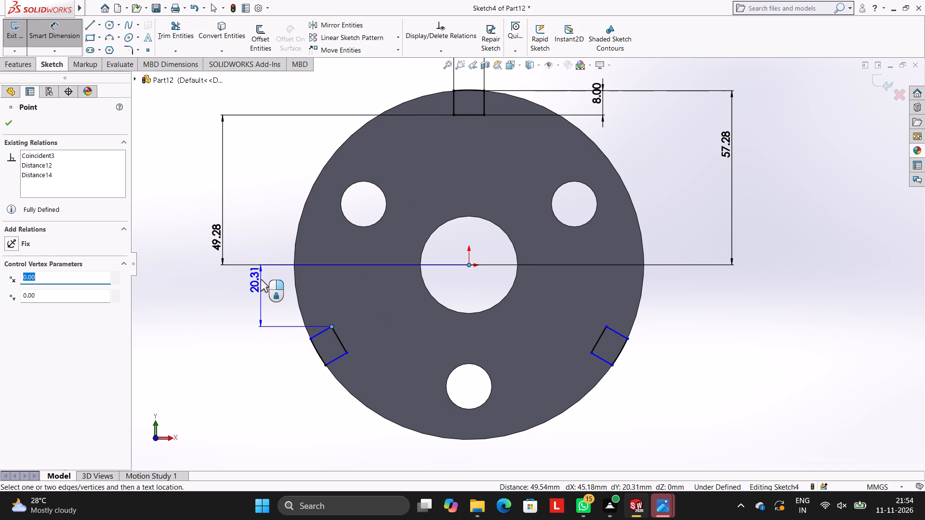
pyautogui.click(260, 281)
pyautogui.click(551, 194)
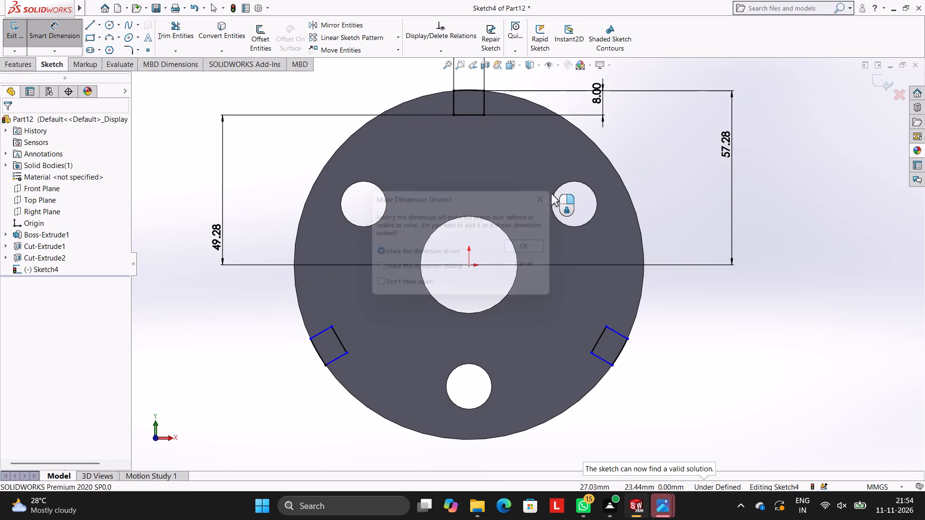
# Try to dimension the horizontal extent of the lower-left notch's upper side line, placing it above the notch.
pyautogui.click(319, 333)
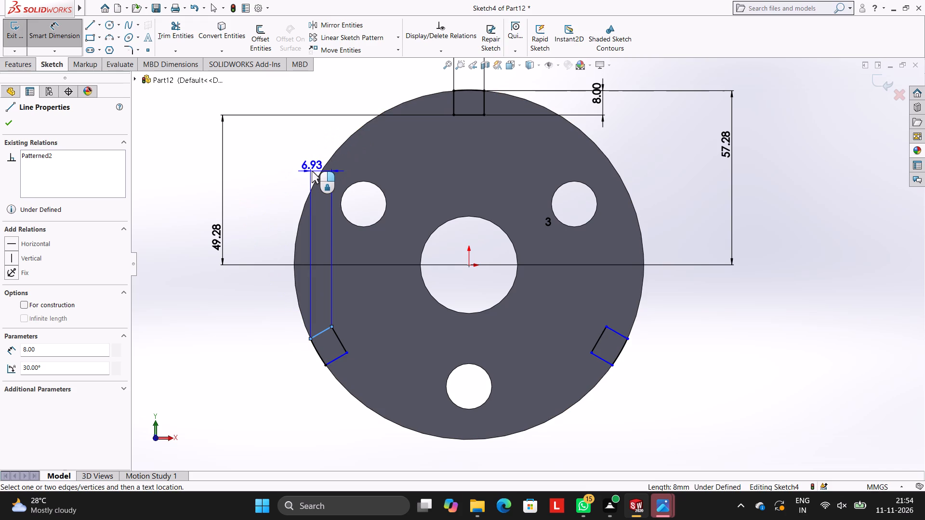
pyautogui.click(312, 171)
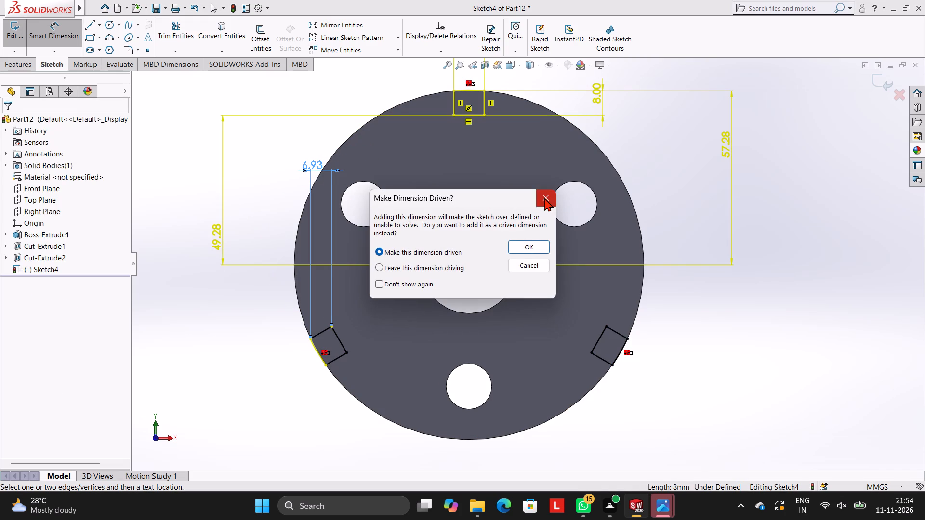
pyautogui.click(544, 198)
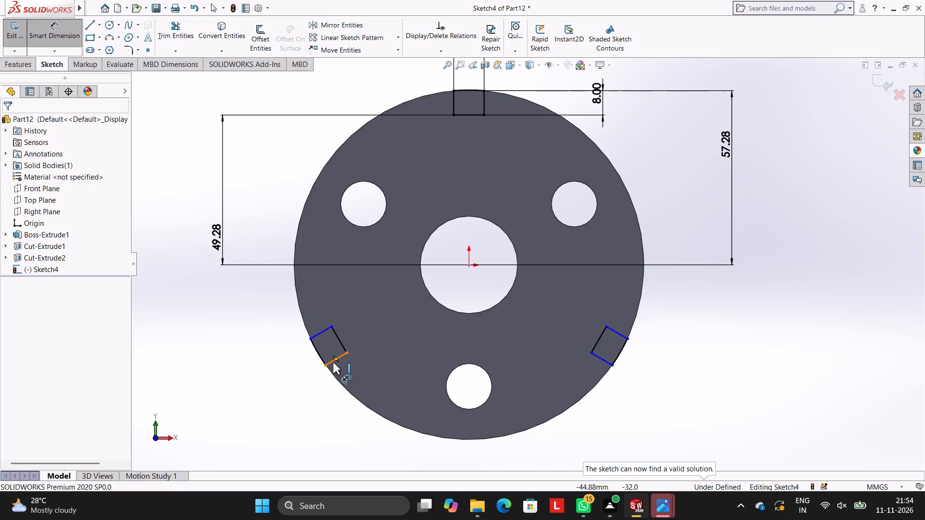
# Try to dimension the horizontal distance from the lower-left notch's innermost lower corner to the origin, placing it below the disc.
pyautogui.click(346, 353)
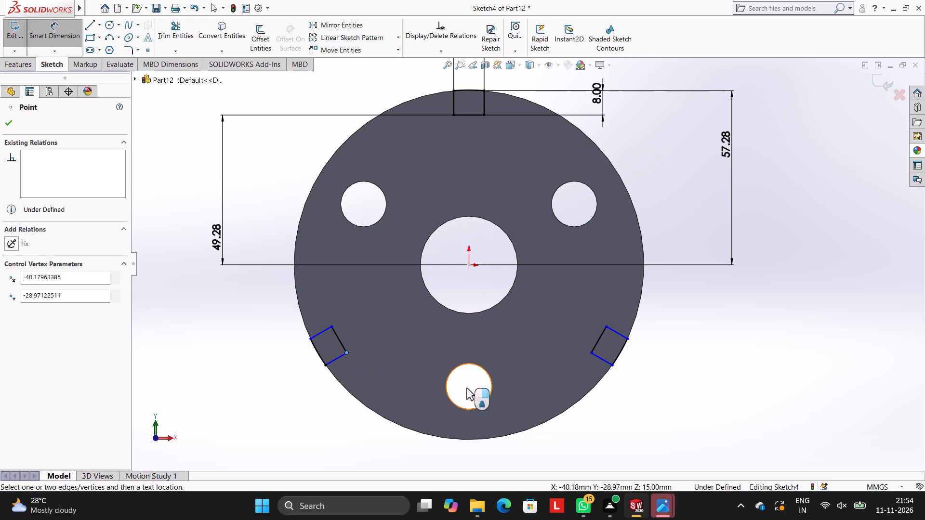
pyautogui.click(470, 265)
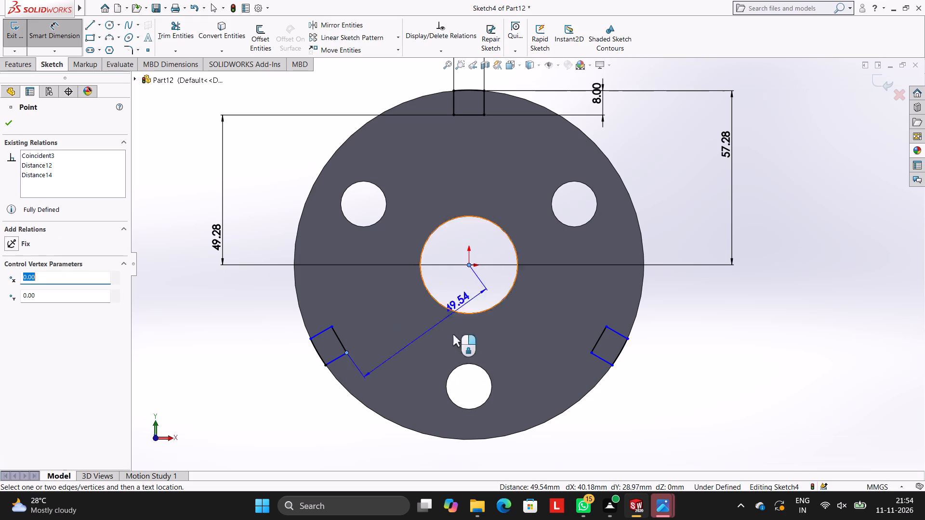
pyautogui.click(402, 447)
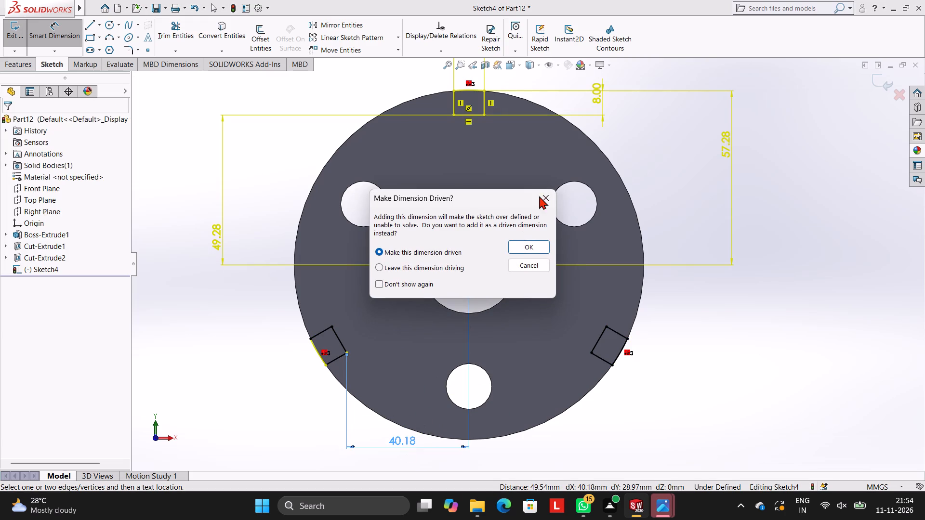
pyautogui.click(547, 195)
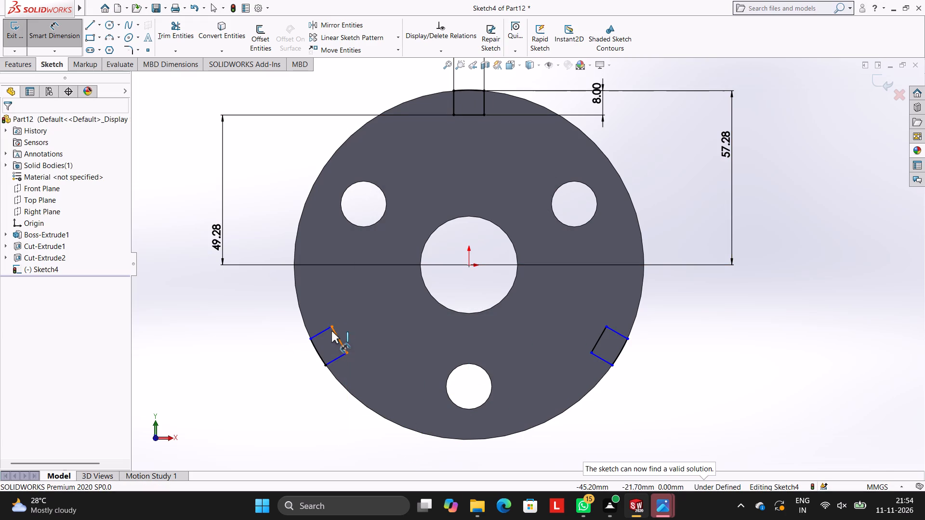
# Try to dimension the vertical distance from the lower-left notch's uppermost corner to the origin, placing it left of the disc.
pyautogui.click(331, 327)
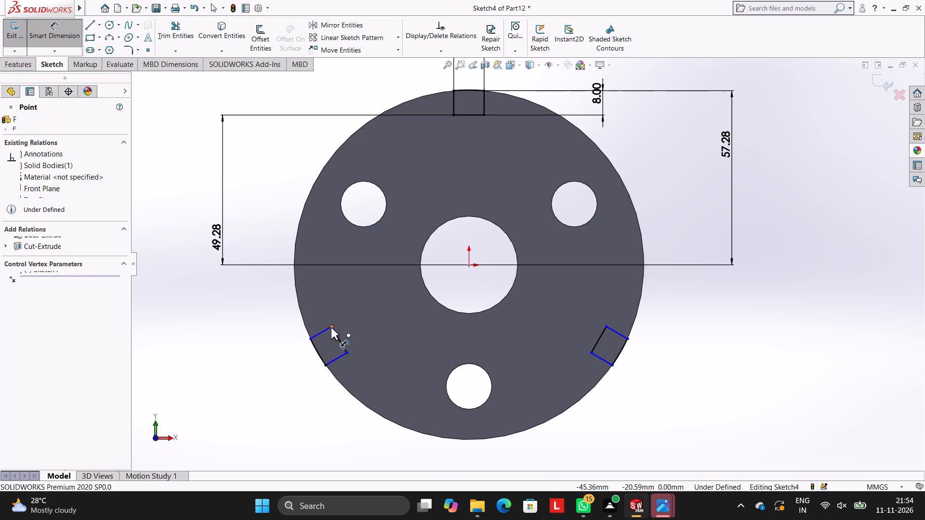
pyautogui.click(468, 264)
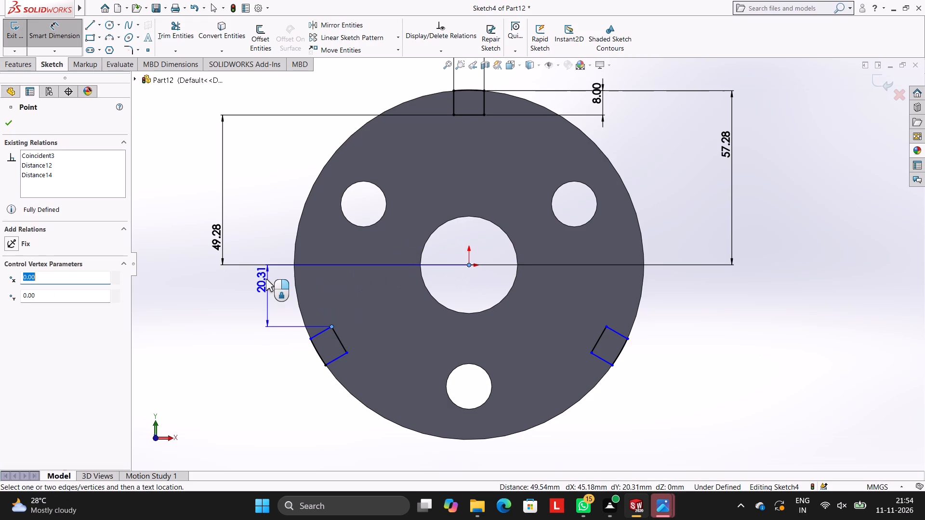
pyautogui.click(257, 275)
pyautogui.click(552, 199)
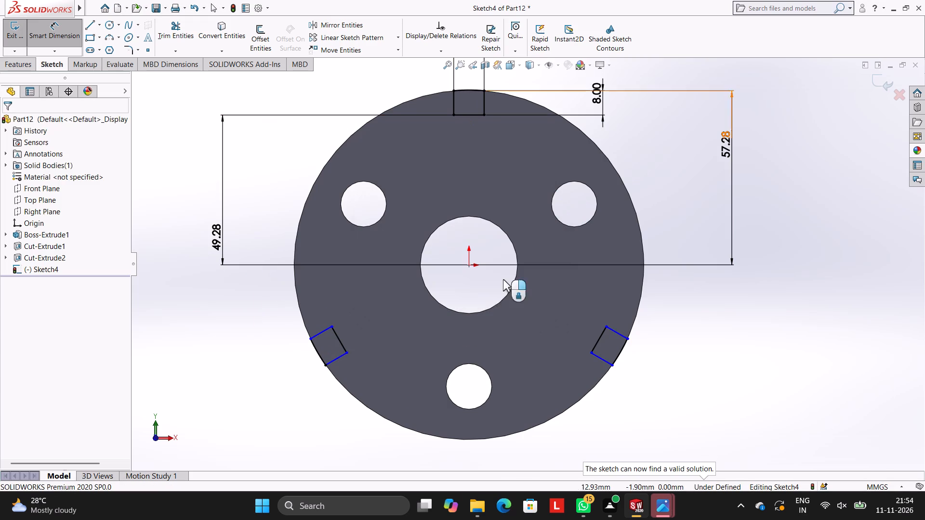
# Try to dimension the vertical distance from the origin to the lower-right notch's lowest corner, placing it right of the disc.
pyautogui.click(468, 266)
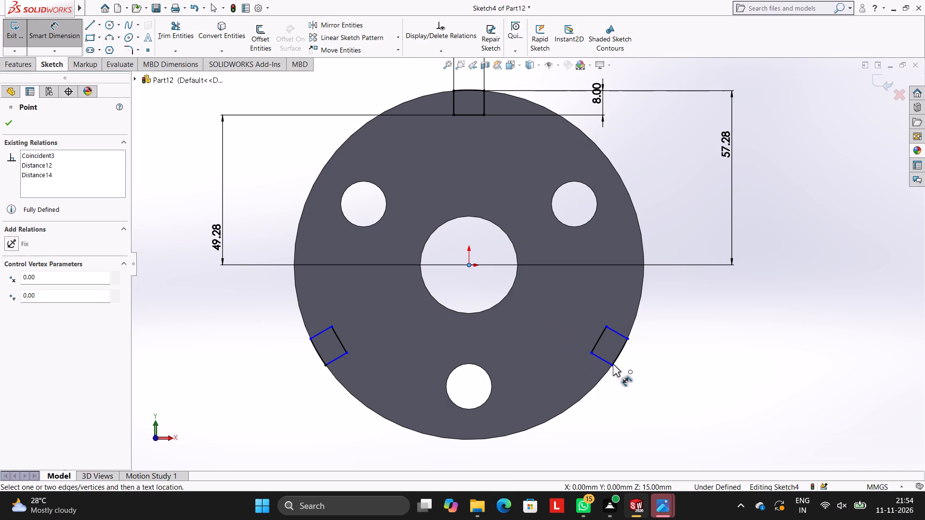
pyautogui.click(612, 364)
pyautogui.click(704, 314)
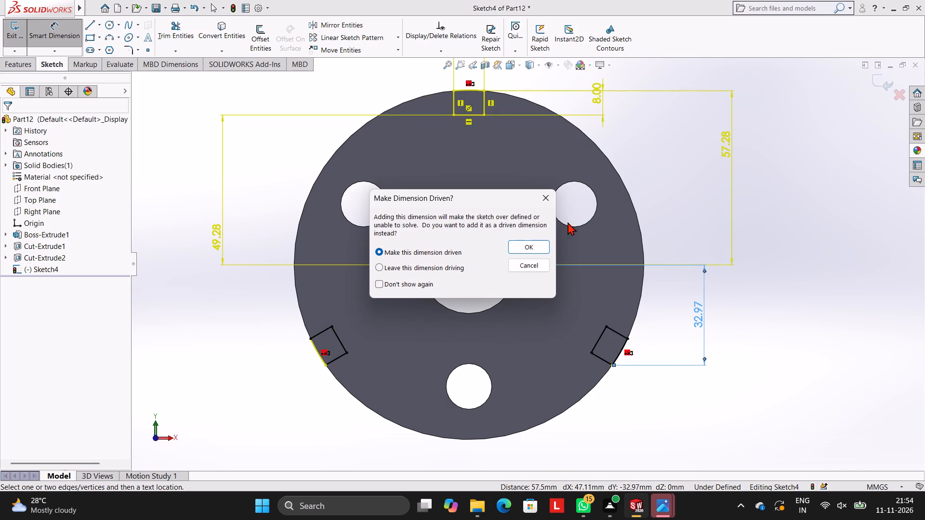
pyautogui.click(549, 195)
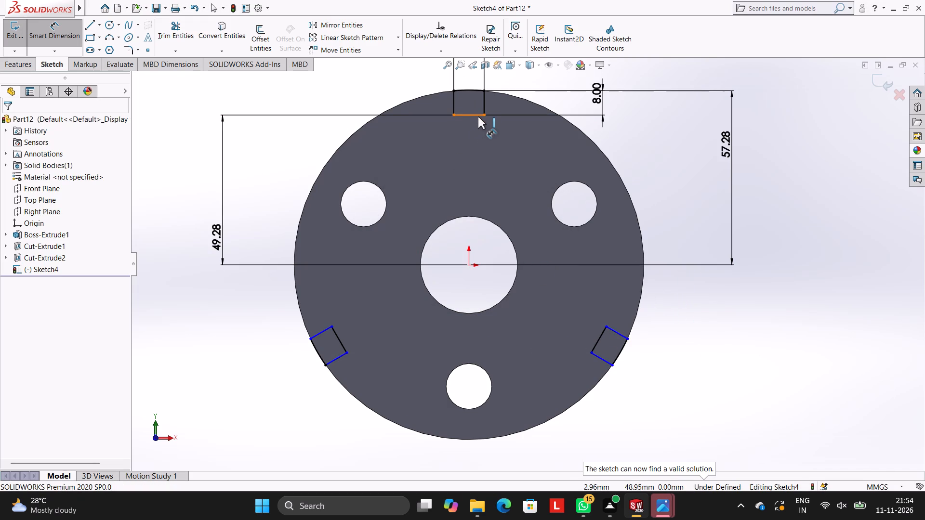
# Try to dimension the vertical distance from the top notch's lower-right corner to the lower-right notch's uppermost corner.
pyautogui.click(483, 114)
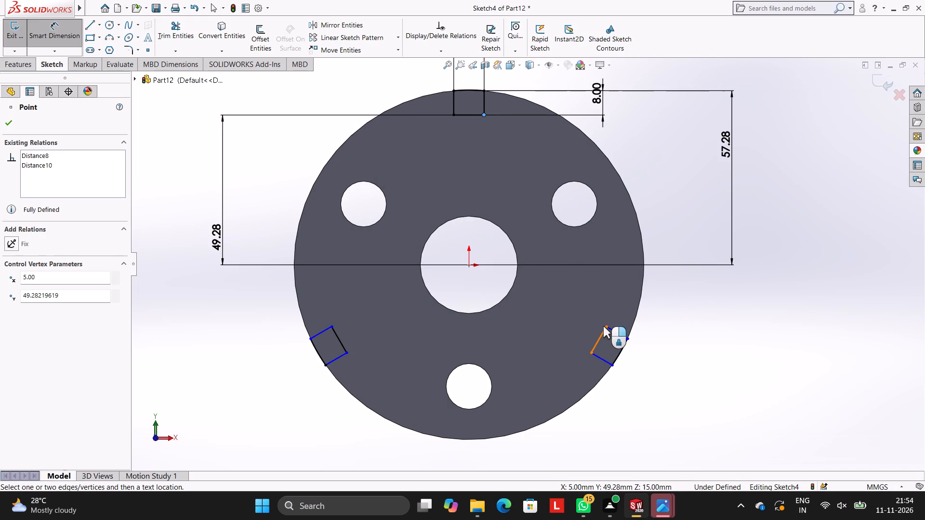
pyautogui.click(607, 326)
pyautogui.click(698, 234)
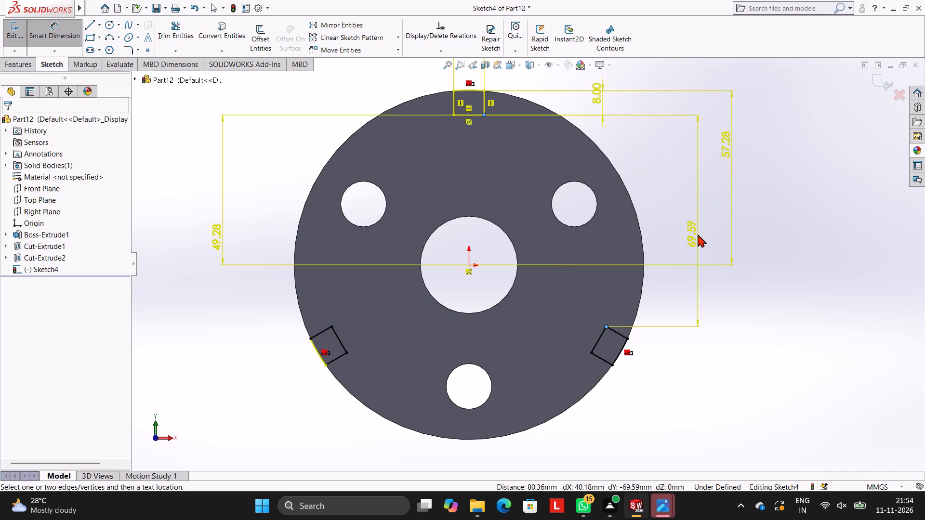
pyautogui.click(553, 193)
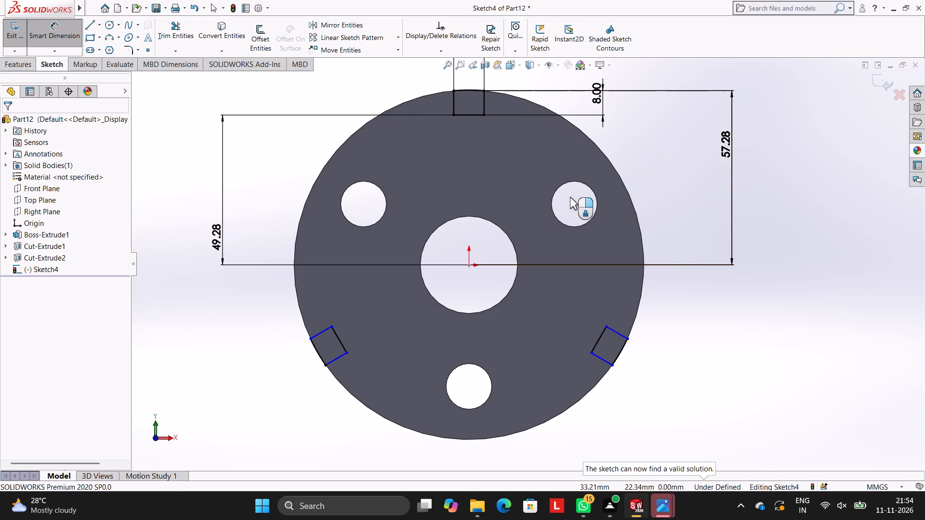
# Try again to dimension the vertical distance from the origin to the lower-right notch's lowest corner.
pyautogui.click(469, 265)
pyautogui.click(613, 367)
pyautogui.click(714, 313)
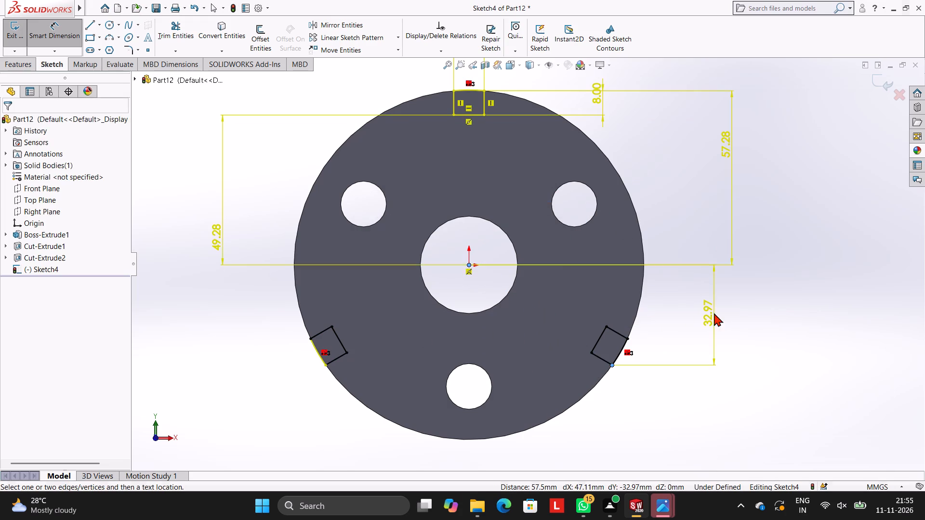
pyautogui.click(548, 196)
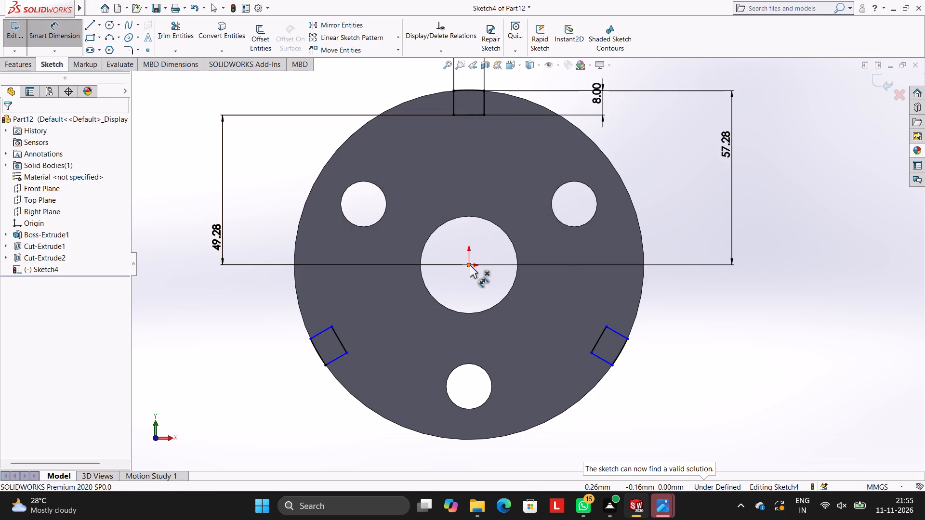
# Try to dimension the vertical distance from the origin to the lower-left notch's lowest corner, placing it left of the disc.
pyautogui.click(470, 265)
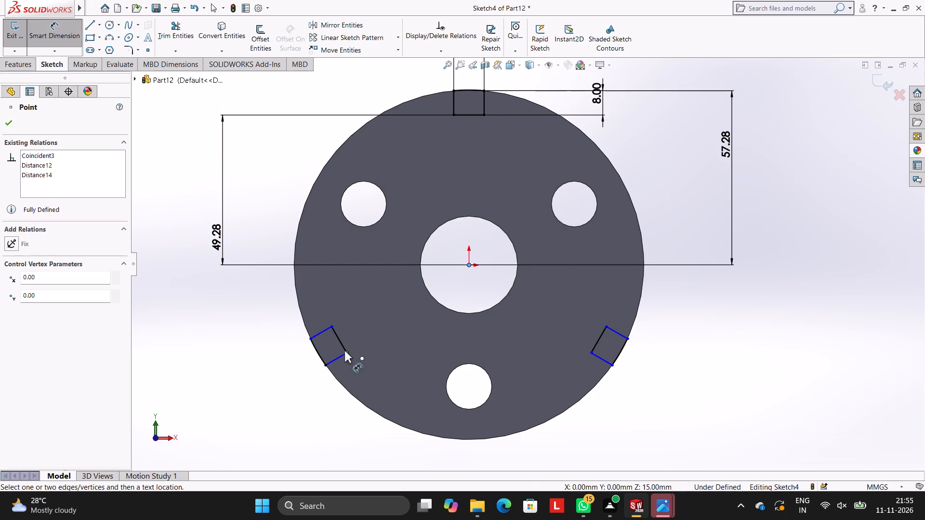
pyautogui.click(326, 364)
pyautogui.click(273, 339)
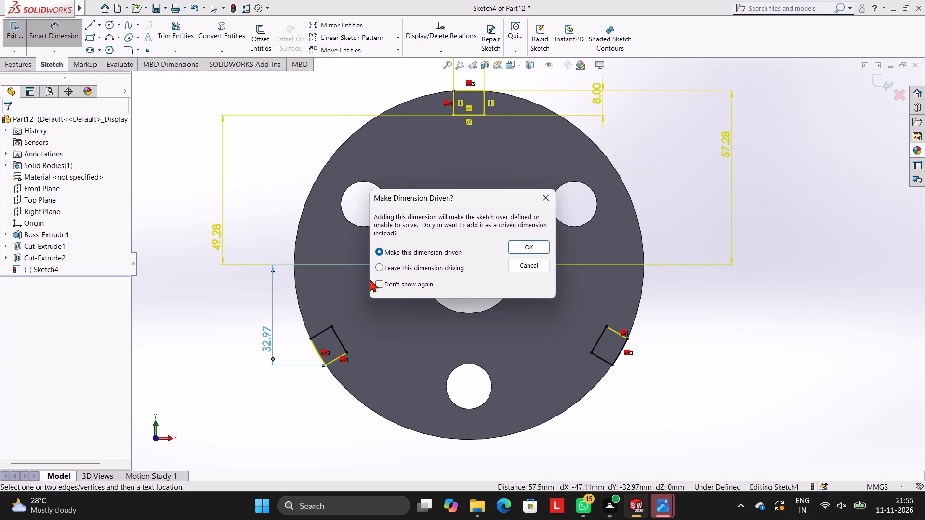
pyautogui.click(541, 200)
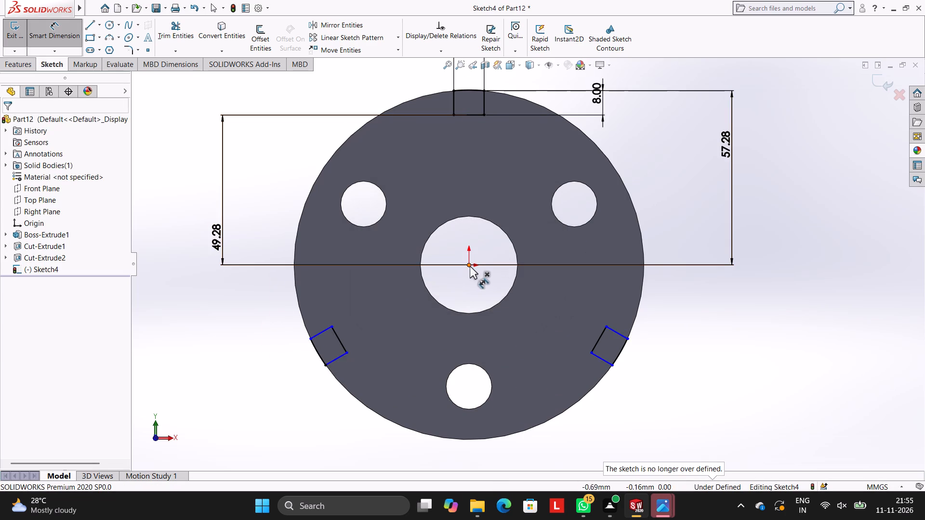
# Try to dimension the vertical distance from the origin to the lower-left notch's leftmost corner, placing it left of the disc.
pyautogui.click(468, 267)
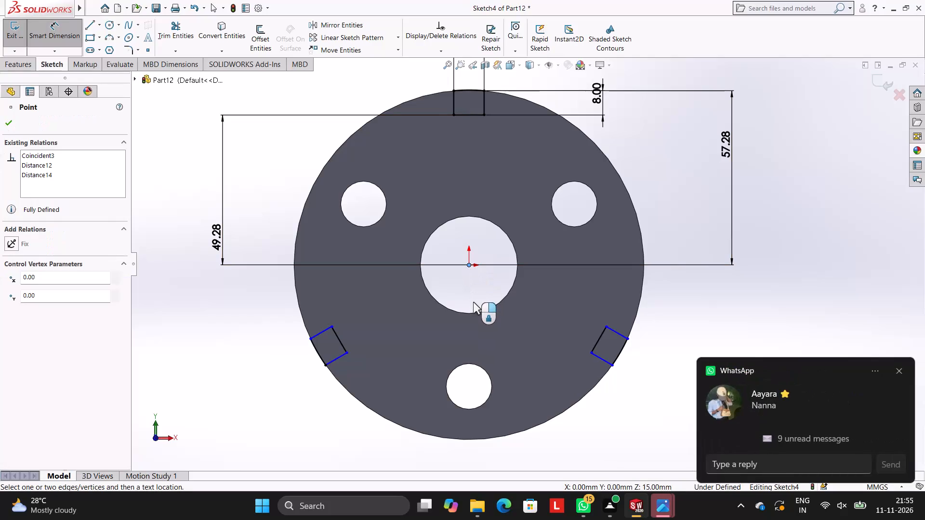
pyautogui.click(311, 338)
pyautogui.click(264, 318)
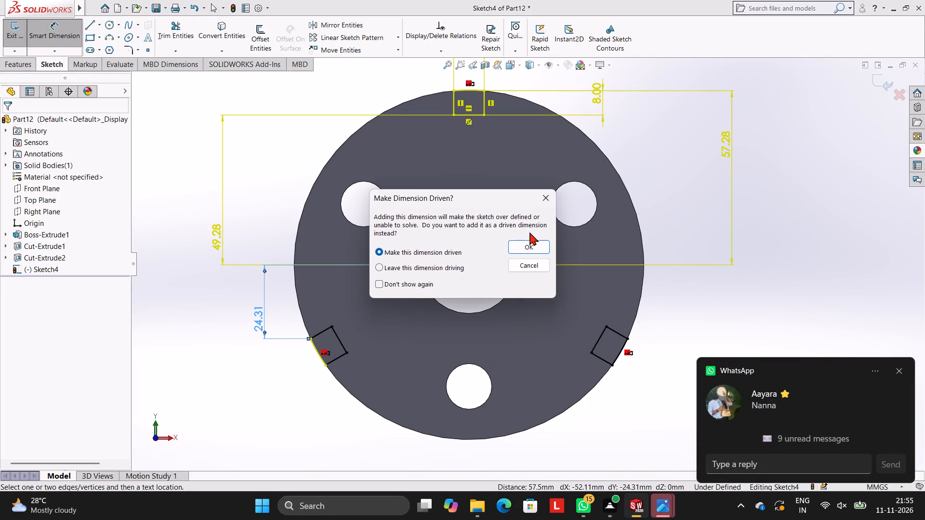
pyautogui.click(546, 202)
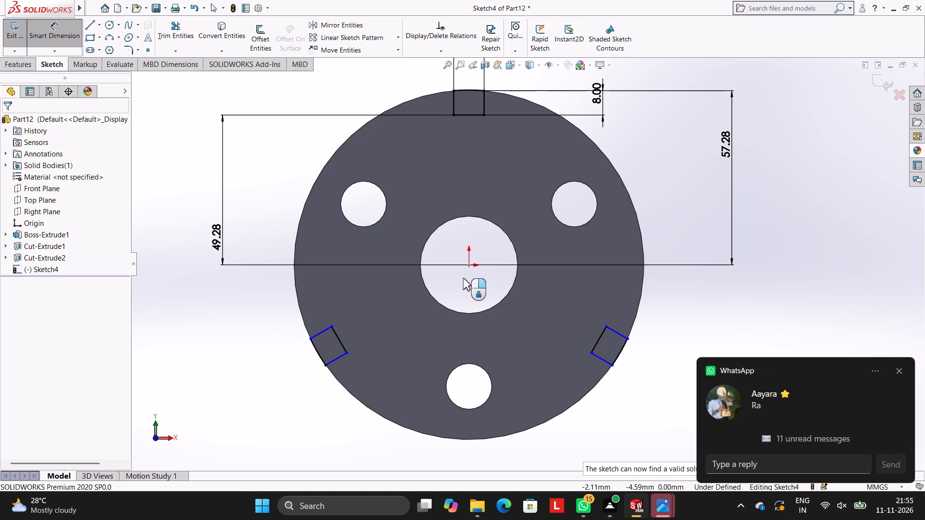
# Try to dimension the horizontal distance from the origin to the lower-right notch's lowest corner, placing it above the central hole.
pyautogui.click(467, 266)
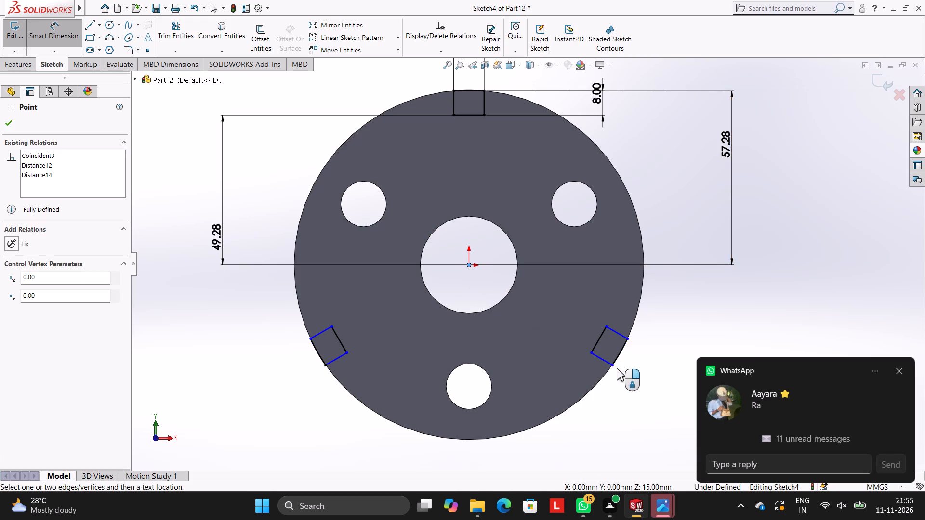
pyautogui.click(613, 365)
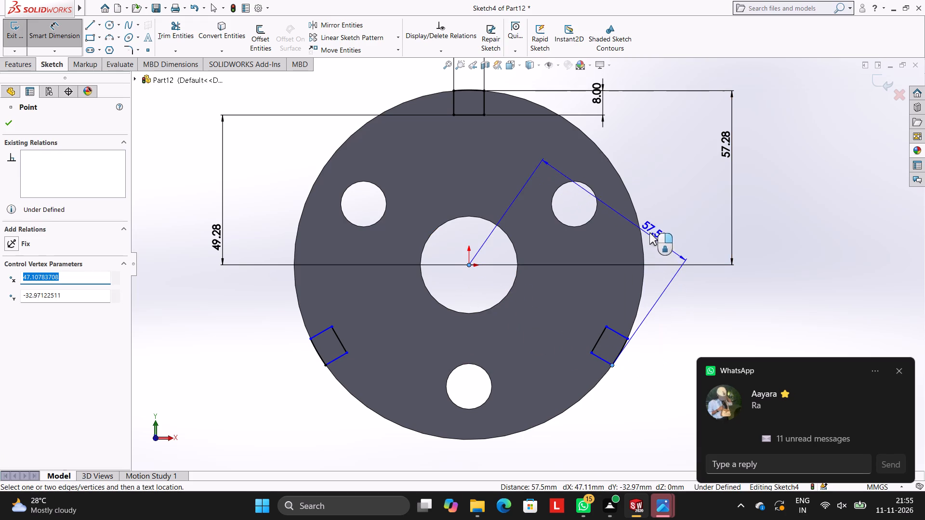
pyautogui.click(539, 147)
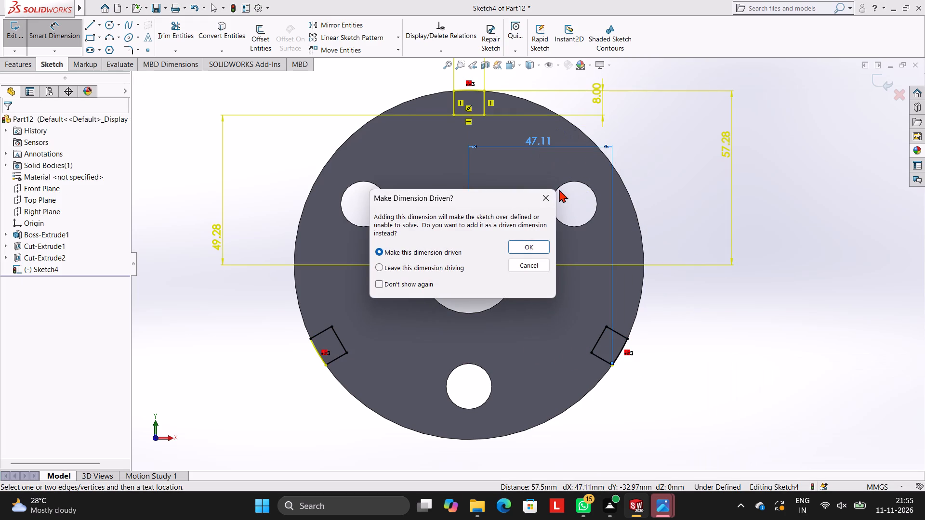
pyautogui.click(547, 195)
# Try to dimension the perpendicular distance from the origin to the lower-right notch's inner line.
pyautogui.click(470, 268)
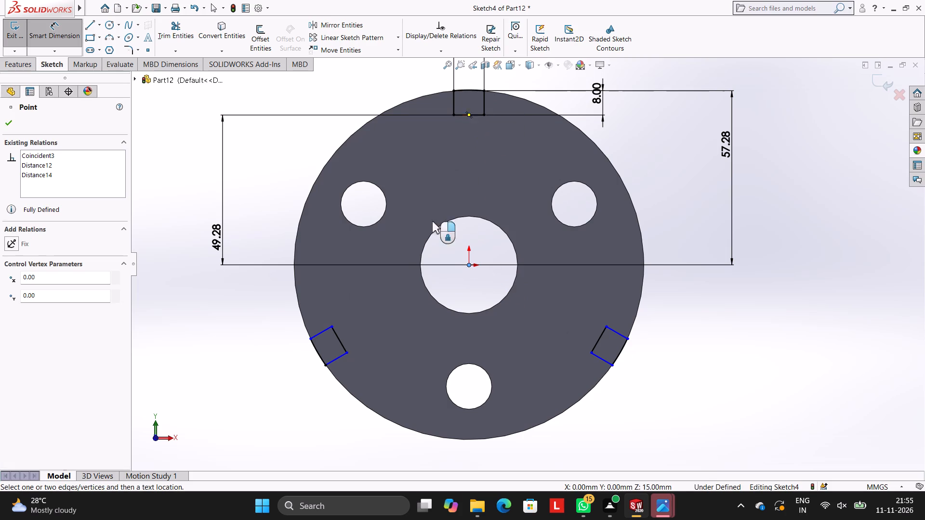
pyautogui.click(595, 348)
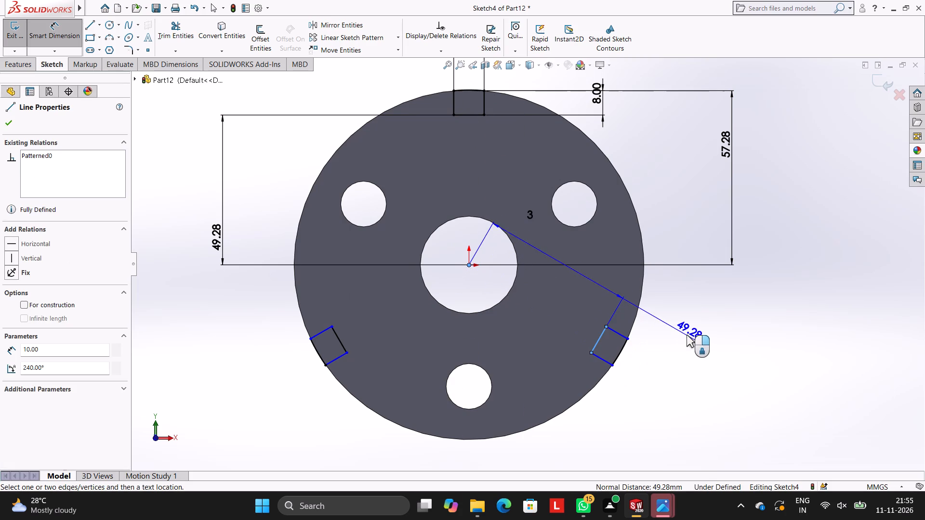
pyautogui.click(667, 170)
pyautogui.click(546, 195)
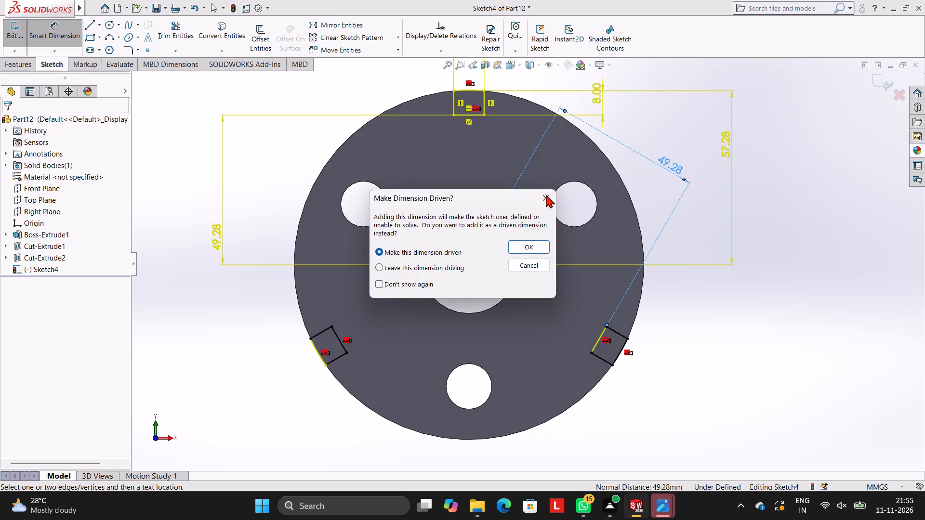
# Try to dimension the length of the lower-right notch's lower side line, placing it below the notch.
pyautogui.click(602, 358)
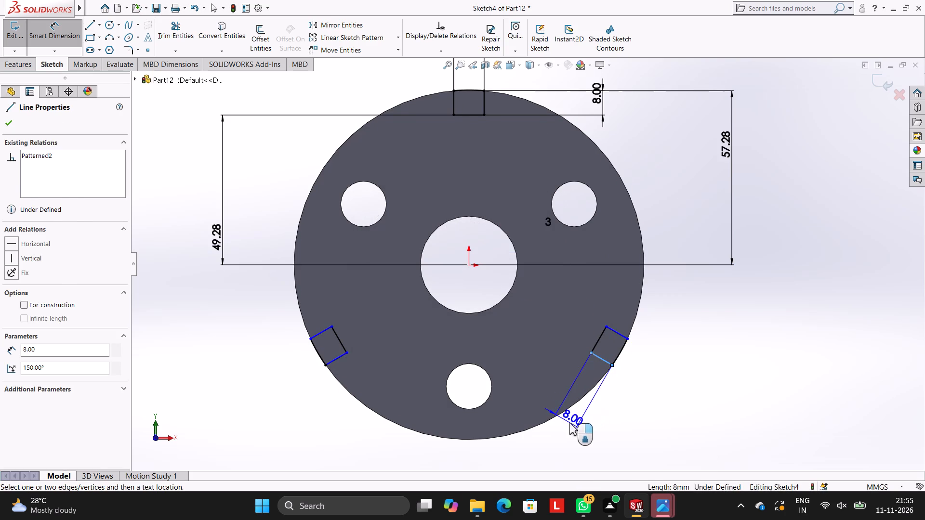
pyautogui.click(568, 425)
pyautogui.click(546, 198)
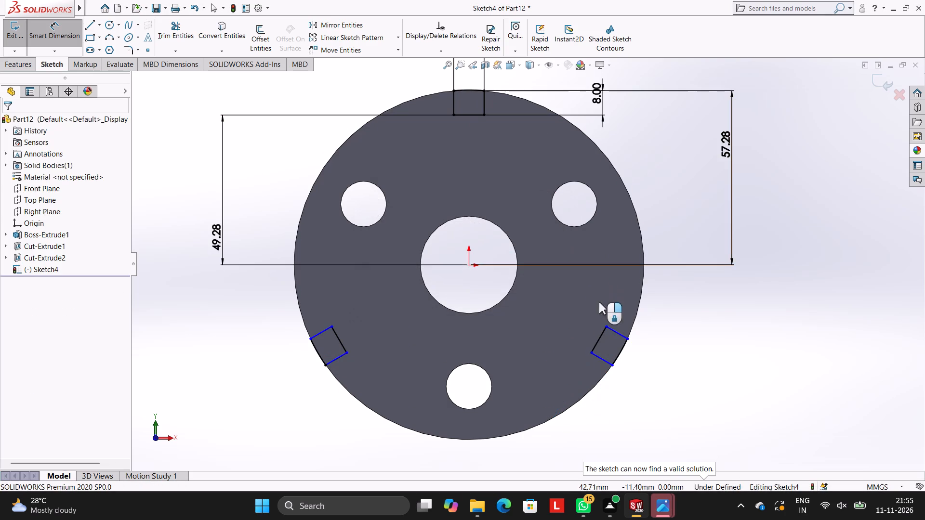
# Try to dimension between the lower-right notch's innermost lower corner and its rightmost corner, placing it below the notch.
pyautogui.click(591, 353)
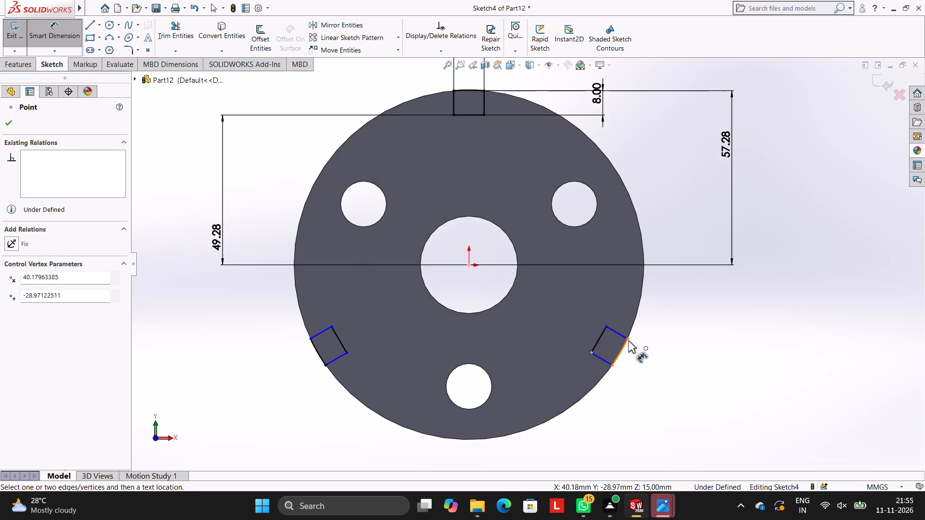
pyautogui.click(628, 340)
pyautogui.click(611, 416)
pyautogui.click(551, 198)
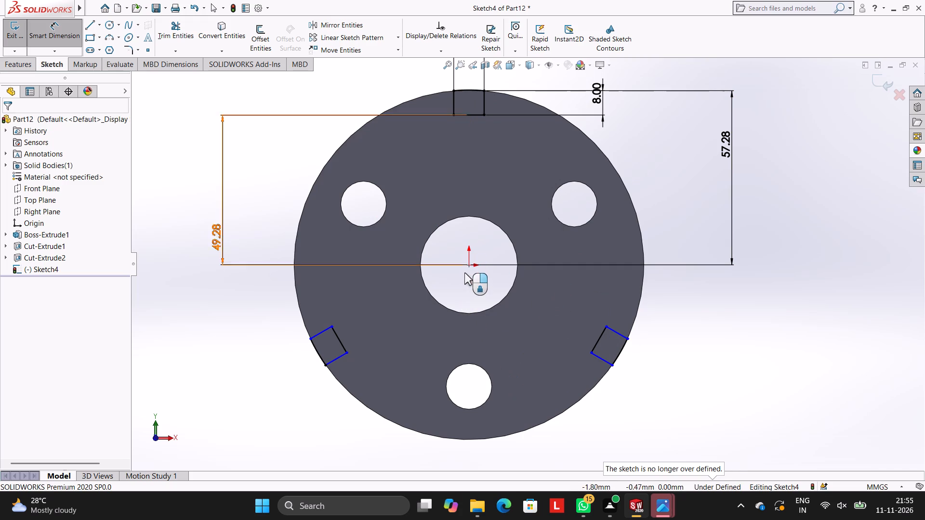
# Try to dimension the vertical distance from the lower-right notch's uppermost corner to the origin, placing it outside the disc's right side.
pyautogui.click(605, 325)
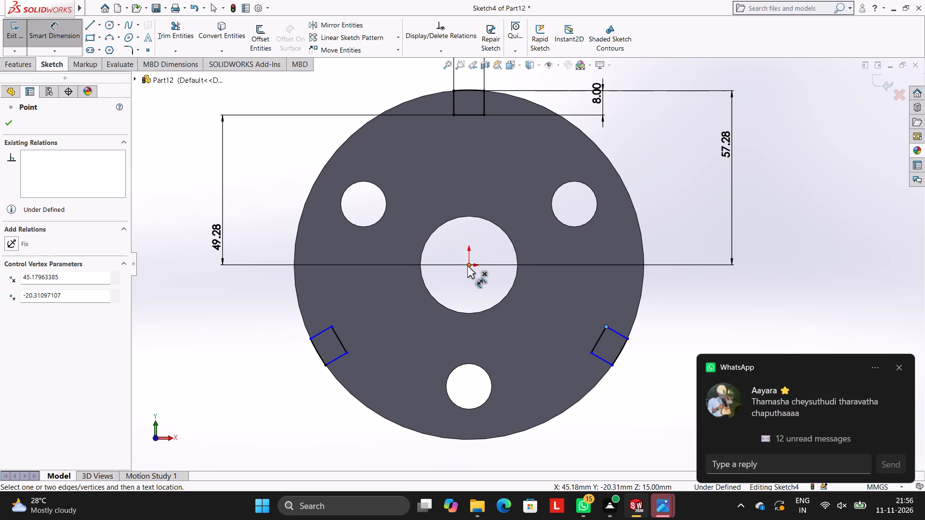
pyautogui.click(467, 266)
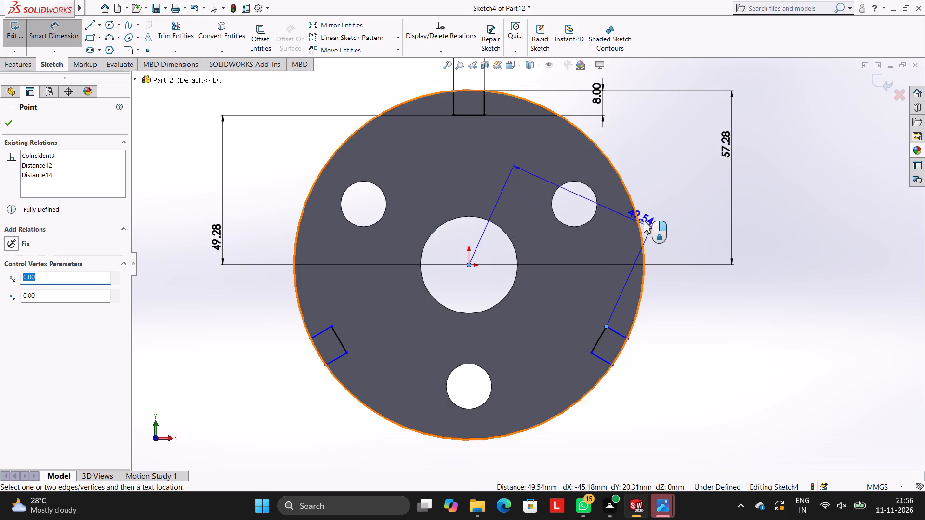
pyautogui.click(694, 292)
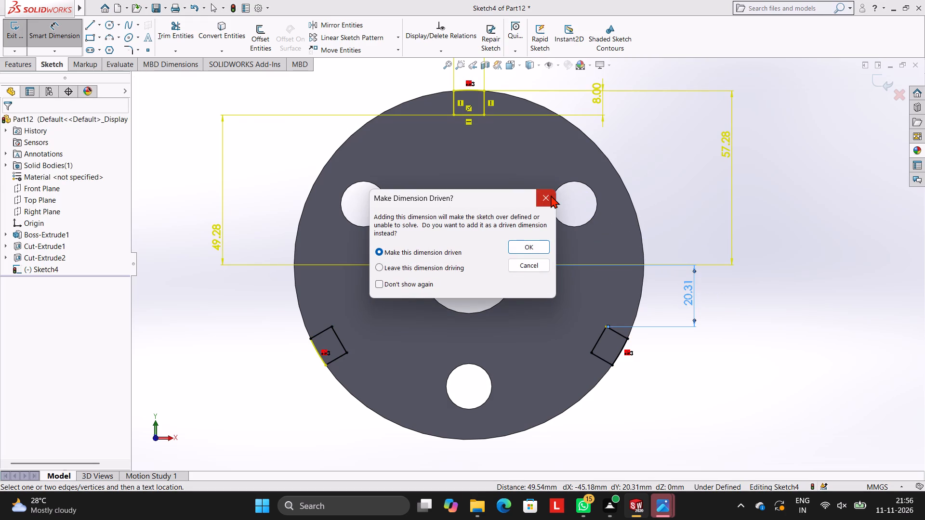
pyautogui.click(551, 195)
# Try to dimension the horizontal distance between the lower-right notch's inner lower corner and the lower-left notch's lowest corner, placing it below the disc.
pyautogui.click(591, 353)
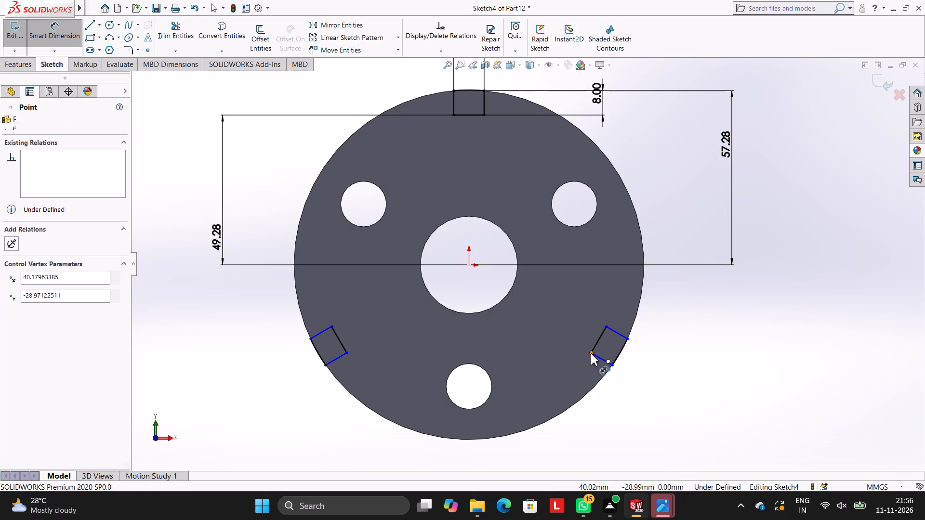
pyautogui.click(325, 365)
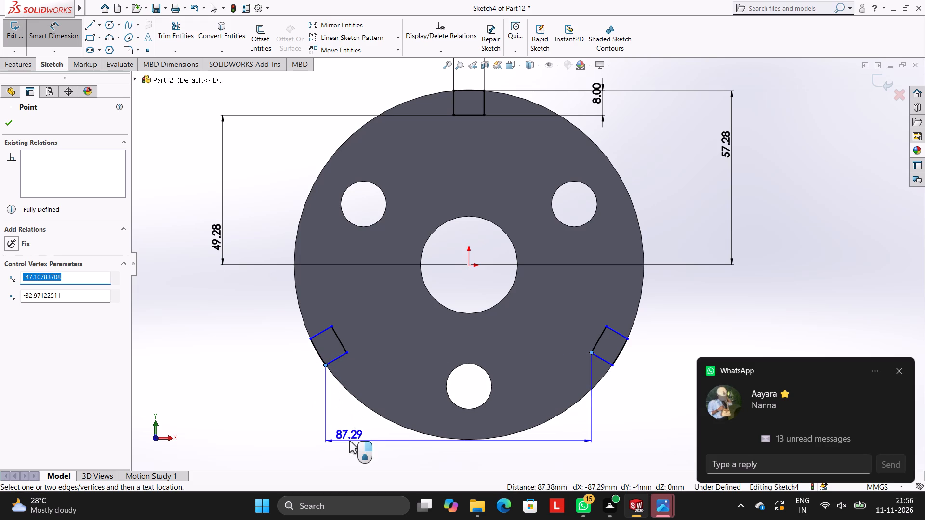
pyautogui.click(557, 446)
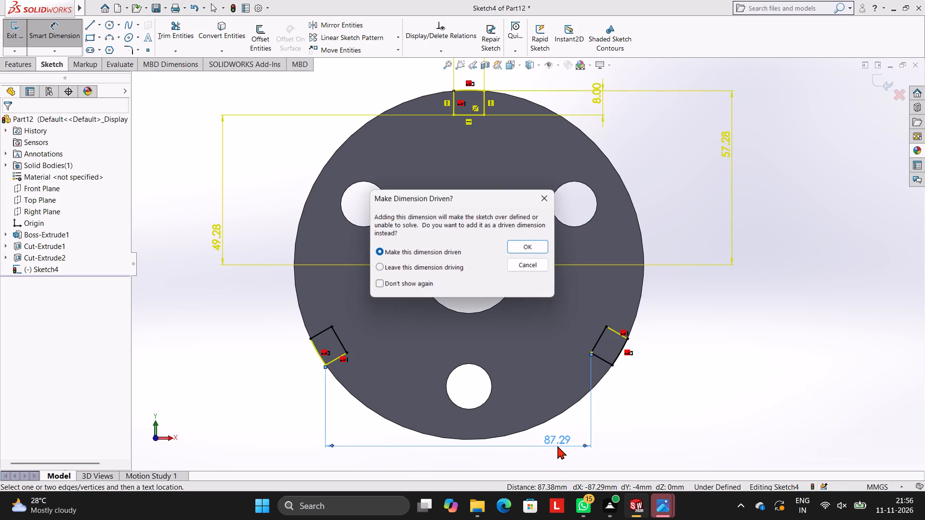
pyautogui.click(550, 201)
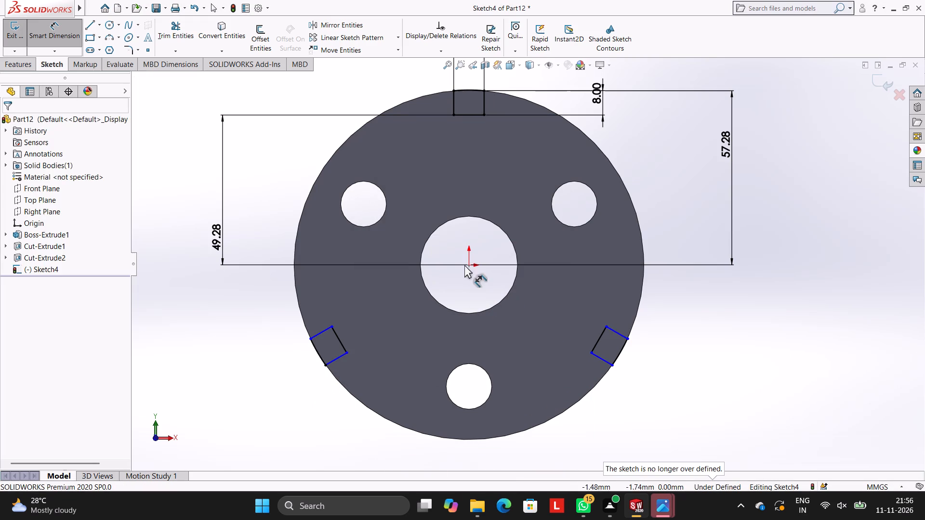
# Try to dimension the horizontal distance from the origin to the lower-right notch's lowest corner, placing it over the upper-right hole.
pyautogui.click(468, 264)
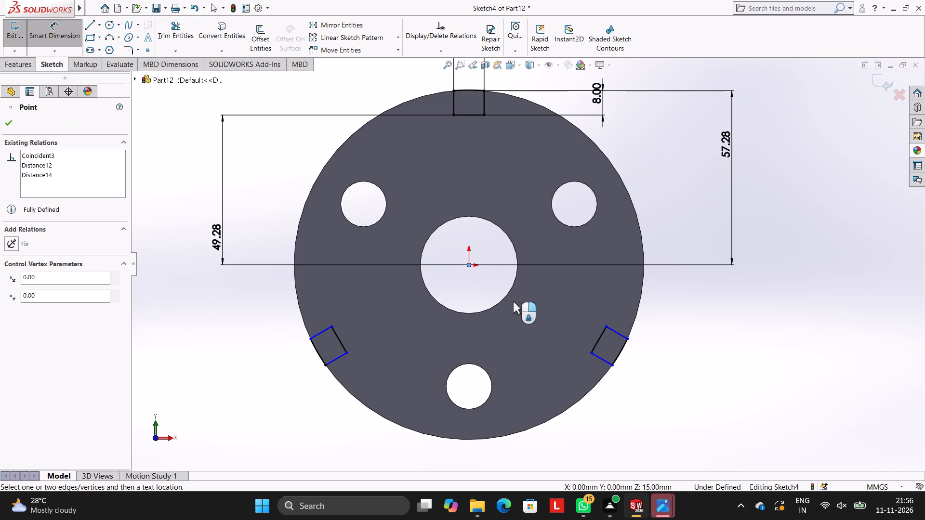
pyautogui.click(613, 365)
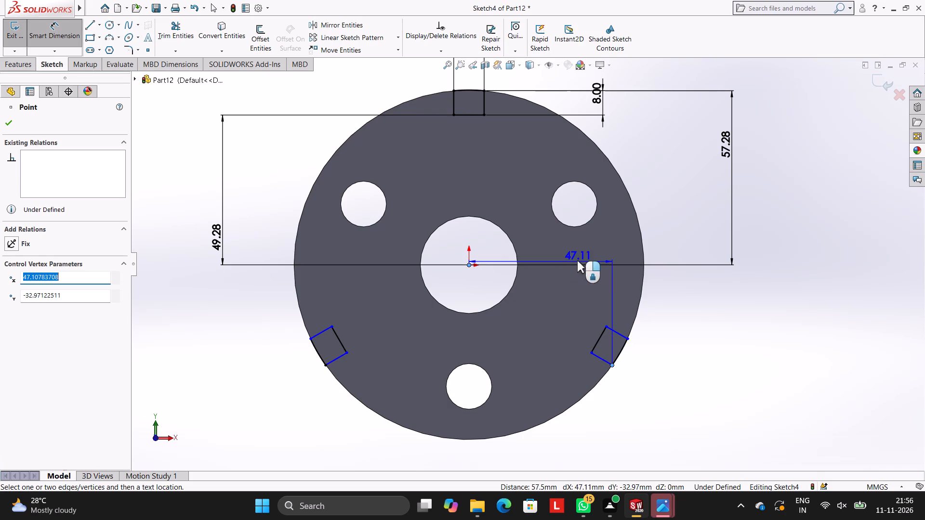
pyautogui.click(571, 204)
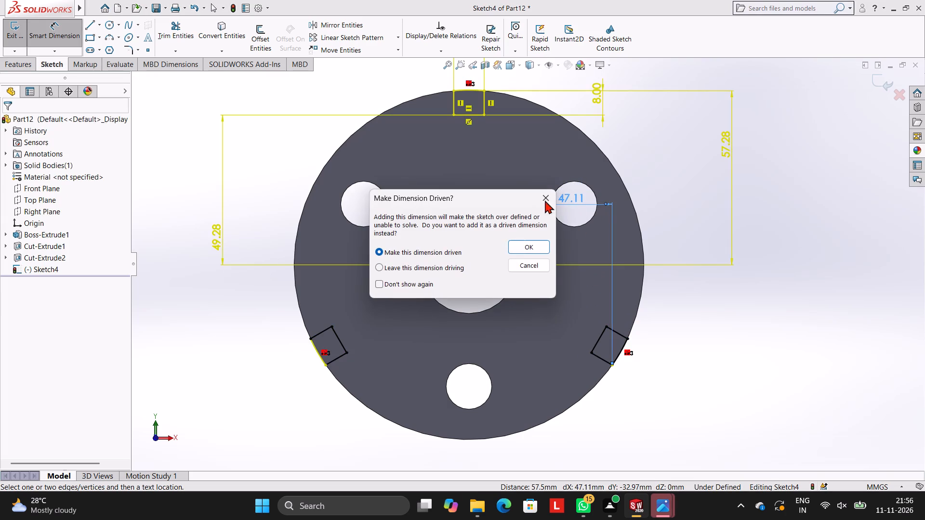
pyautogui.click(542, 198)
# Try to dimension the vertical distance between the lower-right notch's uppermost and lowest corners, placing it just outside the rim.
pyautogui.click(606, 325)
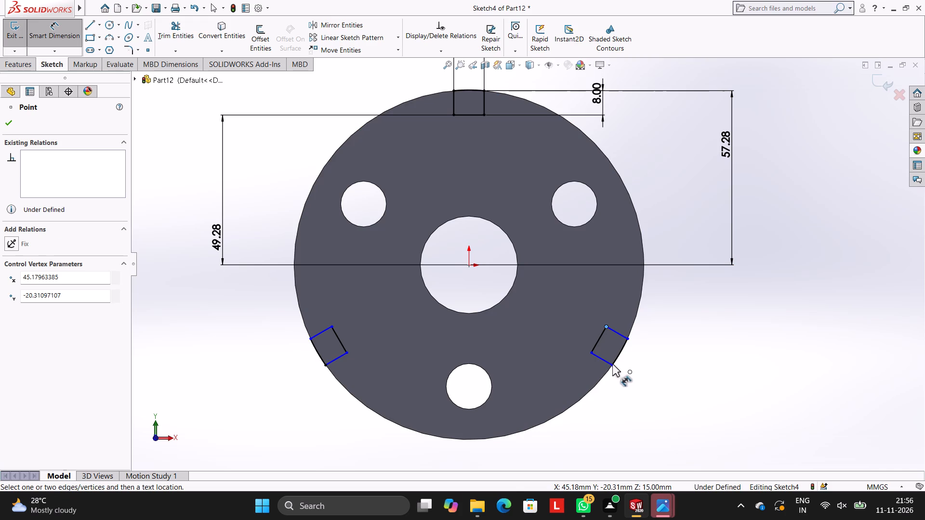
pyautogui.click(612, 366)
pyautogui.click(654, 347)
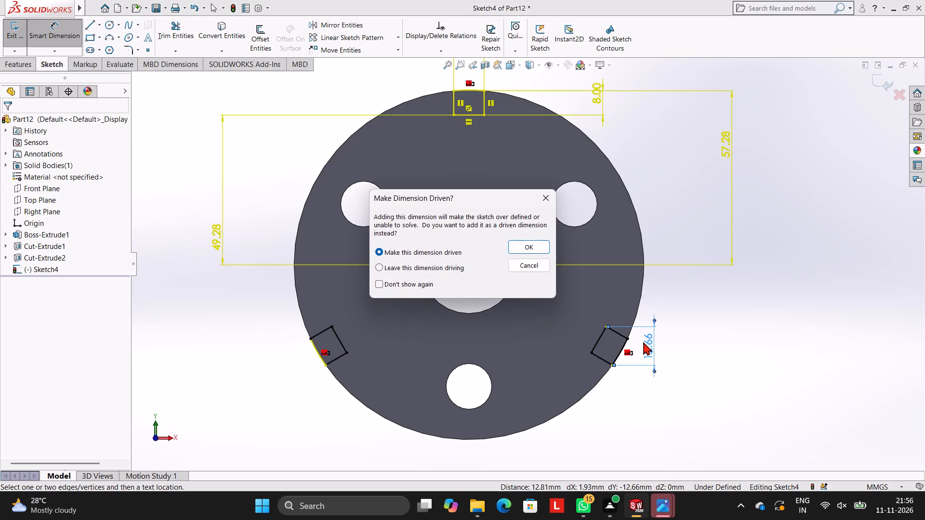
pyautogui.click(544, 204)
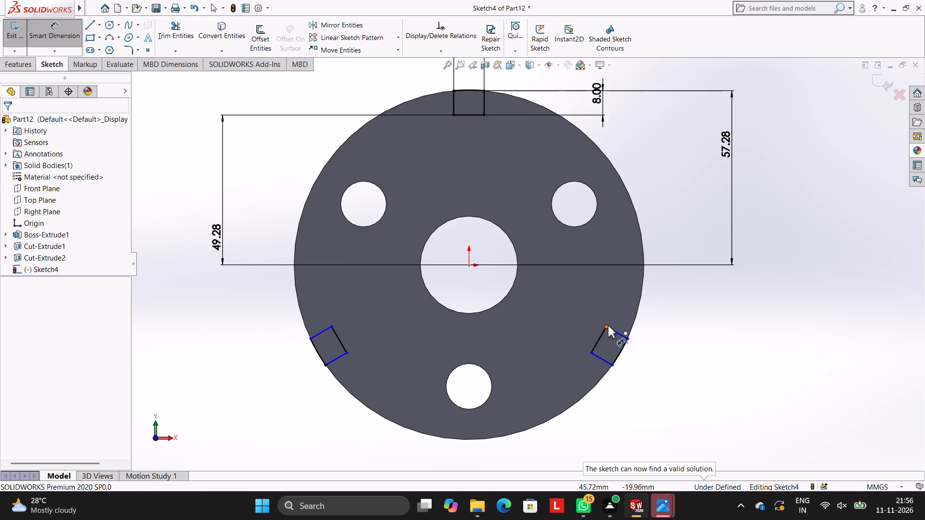
# Dimension the length of the lower-right notch's upper side line.
pyautogui.click(619, 335)
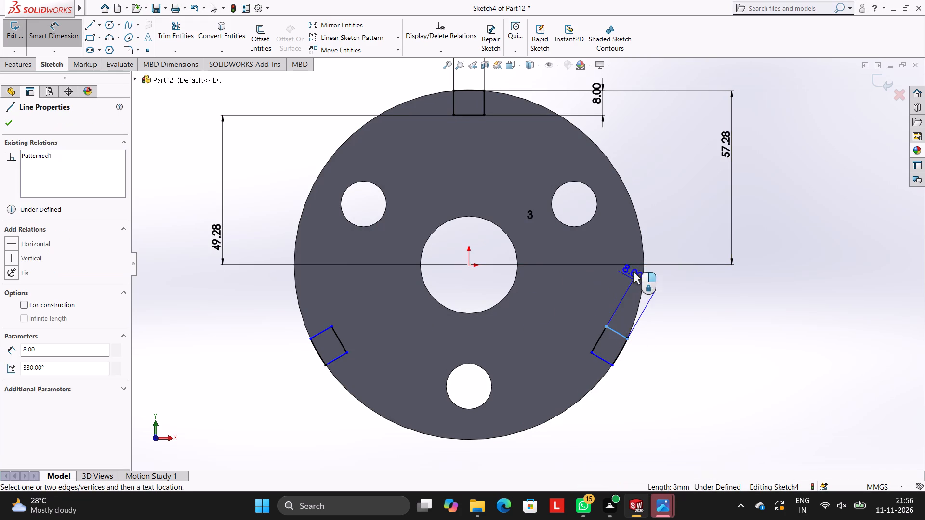
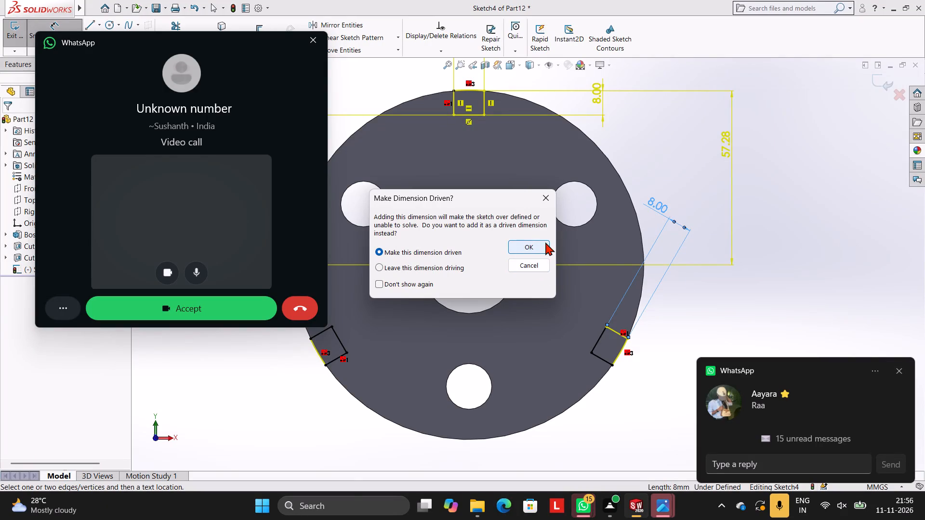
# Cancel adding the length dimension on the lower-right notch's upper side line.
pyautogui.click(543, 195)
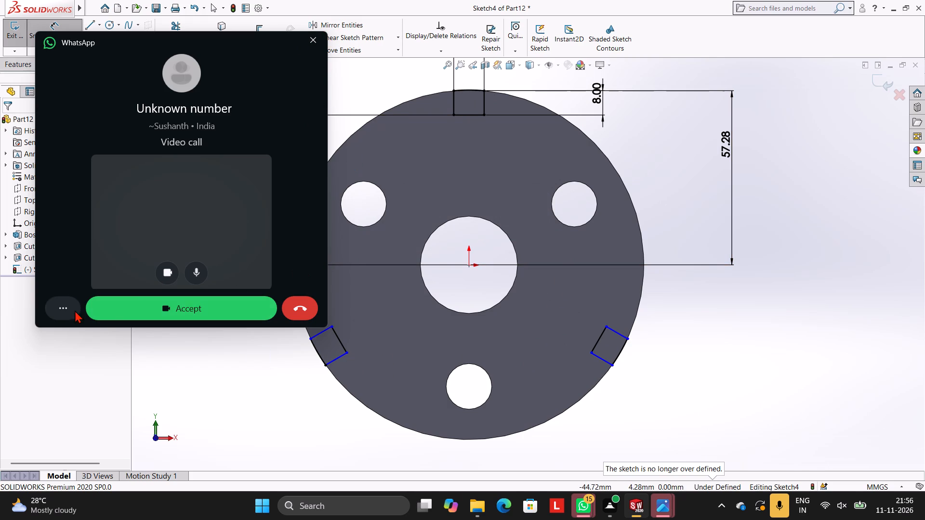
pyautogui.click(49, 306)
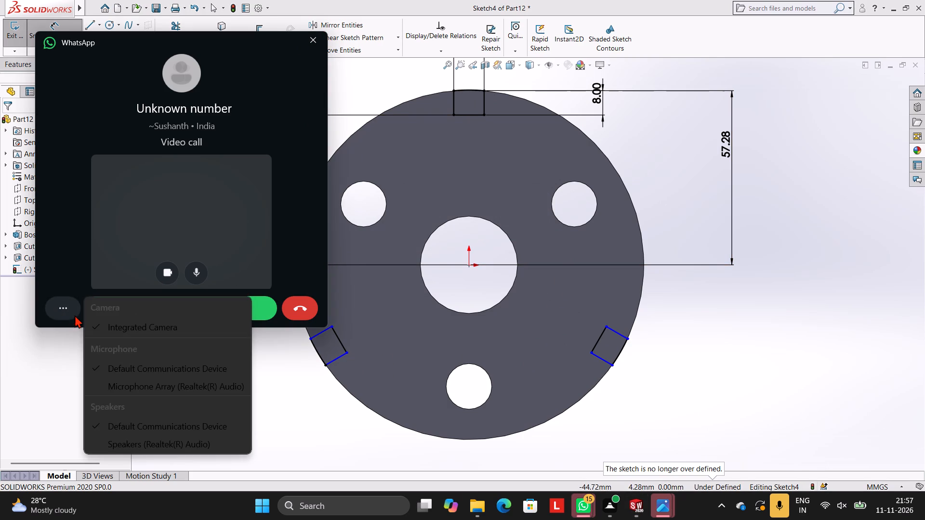
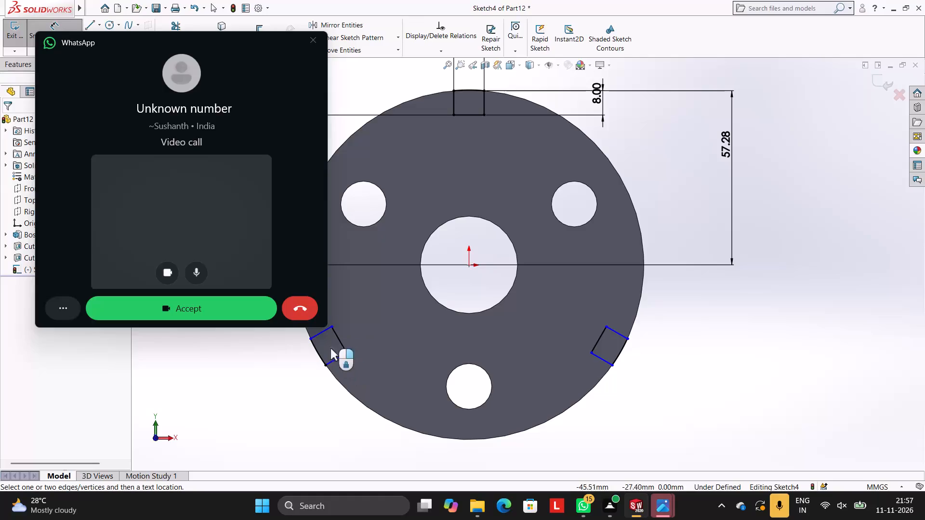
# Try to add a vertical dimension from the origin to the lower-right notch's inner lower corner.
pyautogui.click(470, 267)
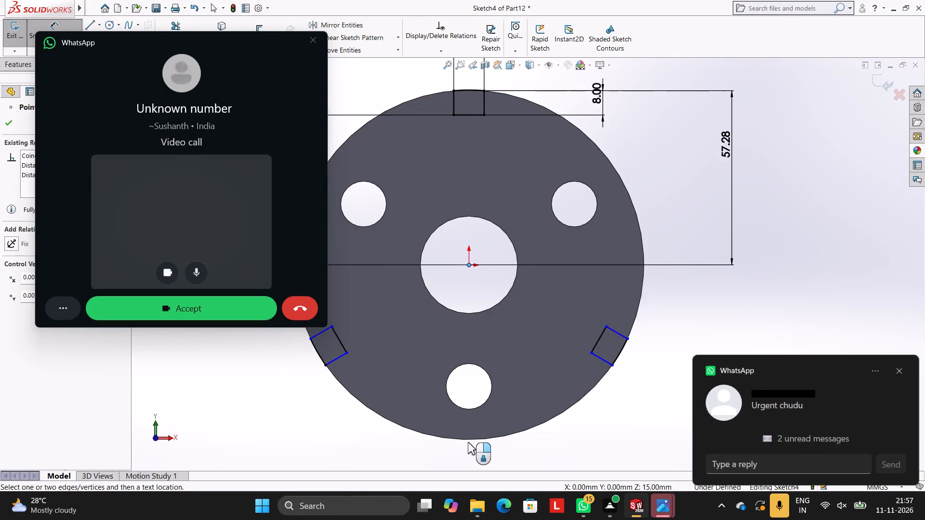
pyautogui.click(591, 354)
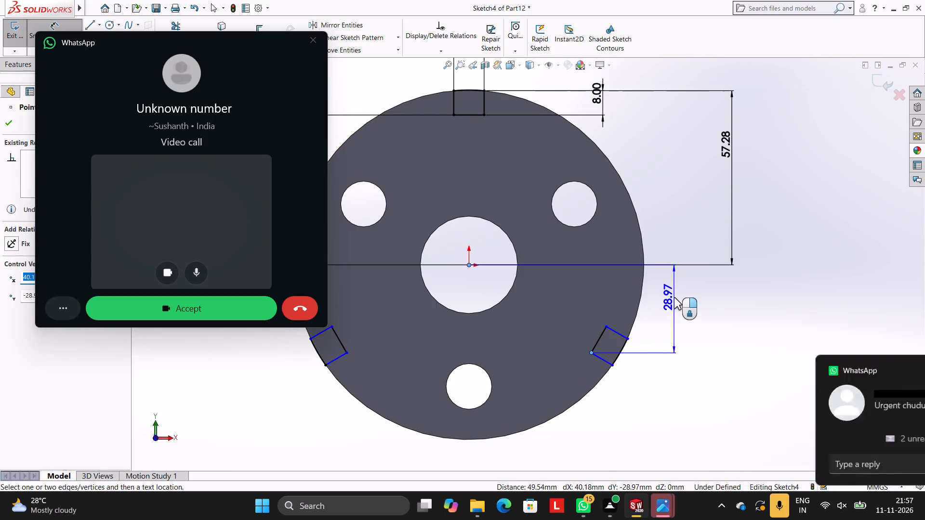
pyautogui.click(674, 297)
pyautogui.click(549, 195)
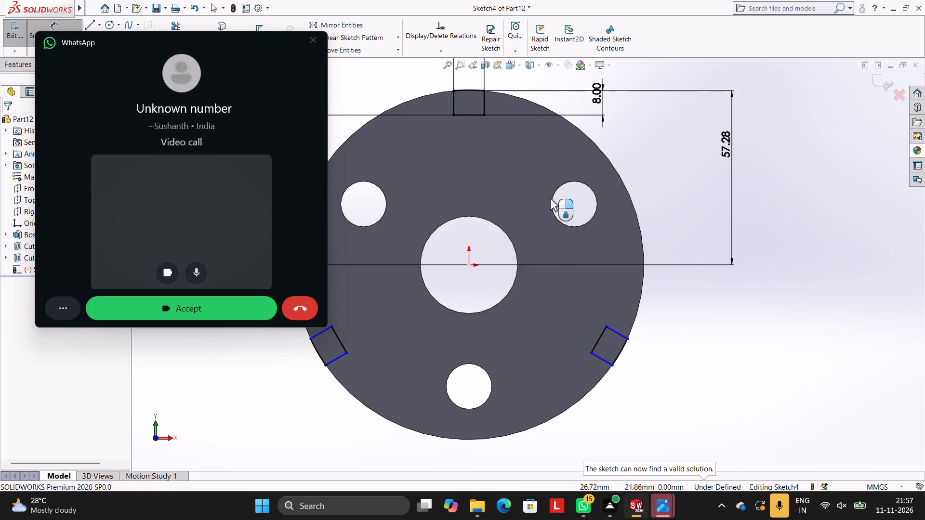
# Add a driven horizontal dimension from the origin to the lower-right notch's inner lower corner, placed below the disc.
pyautogui.click(468, 267)
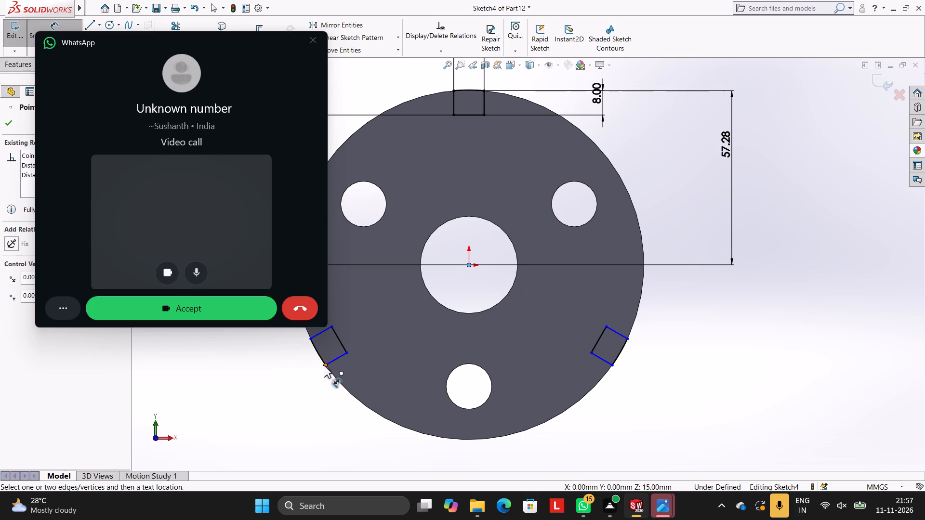
pyautogui.click(591, 353)
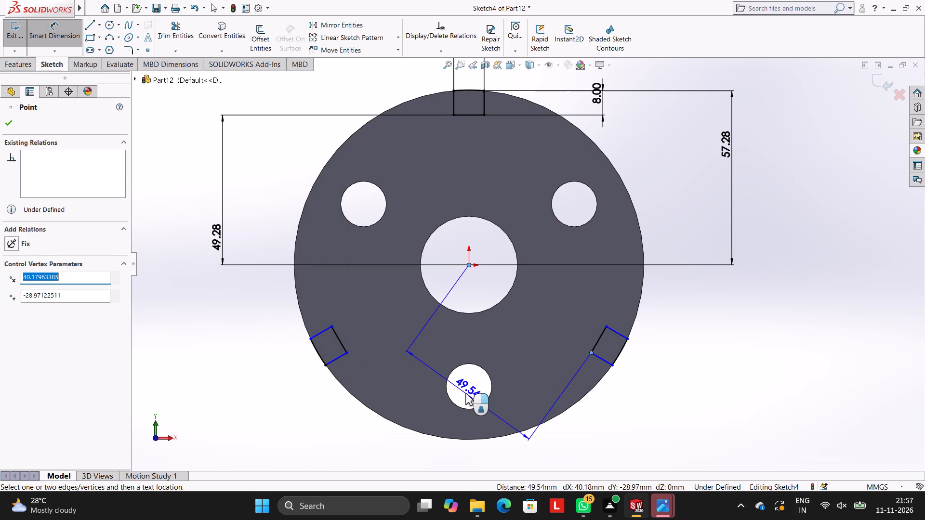
pyautogui.click(568, 442)
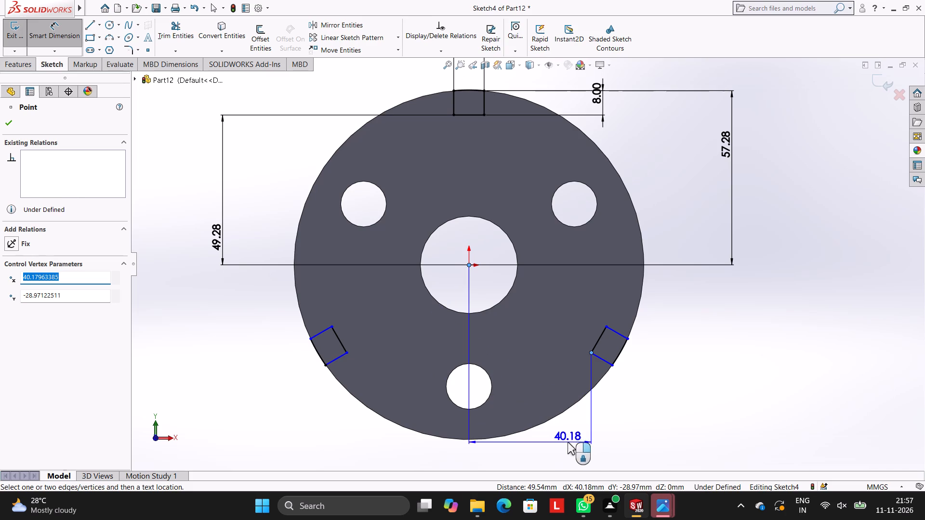
pyautogui.click(534, 244)
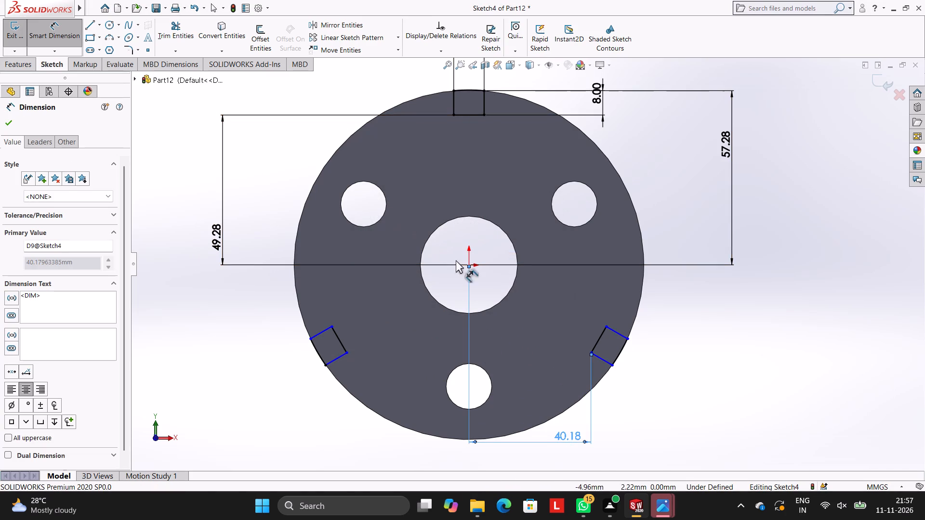
pyautogui.press('Escape')
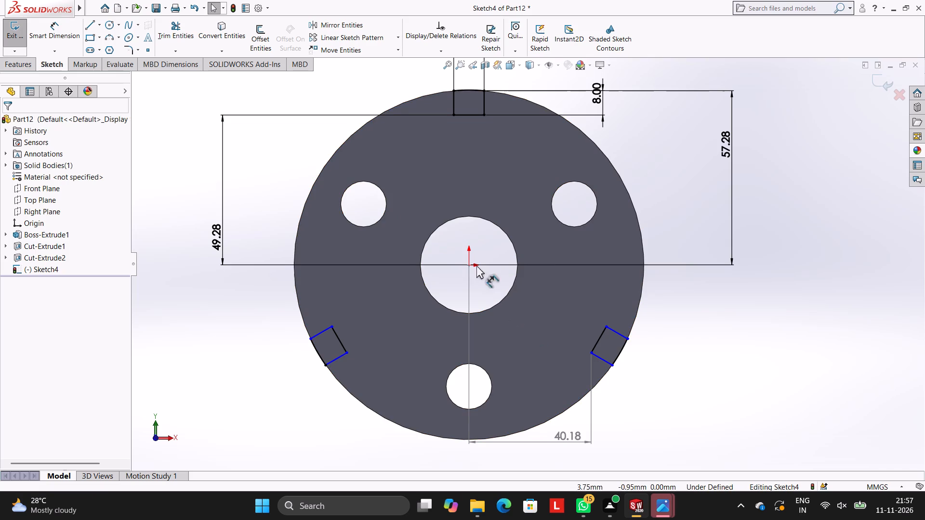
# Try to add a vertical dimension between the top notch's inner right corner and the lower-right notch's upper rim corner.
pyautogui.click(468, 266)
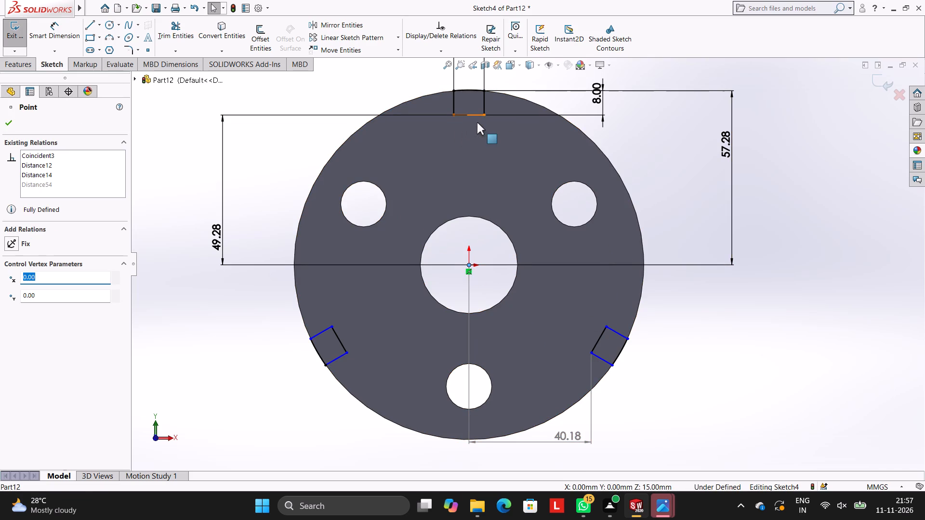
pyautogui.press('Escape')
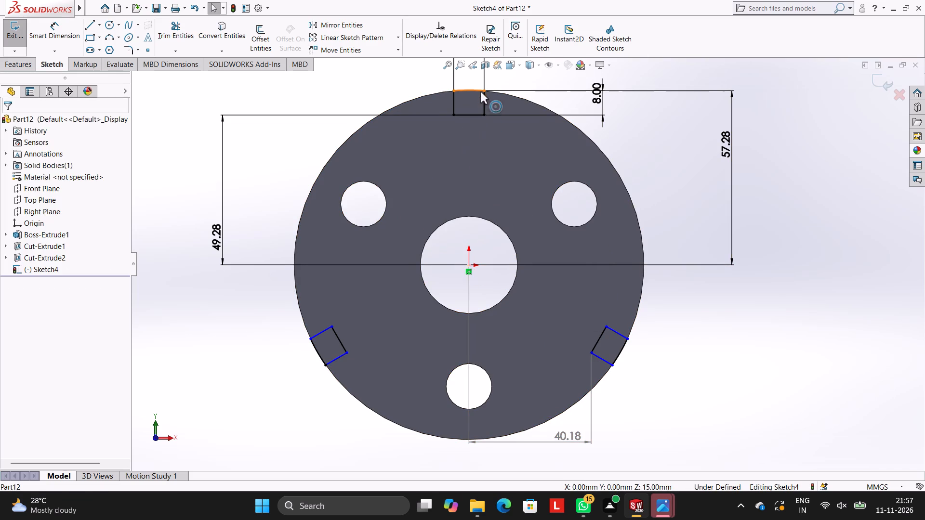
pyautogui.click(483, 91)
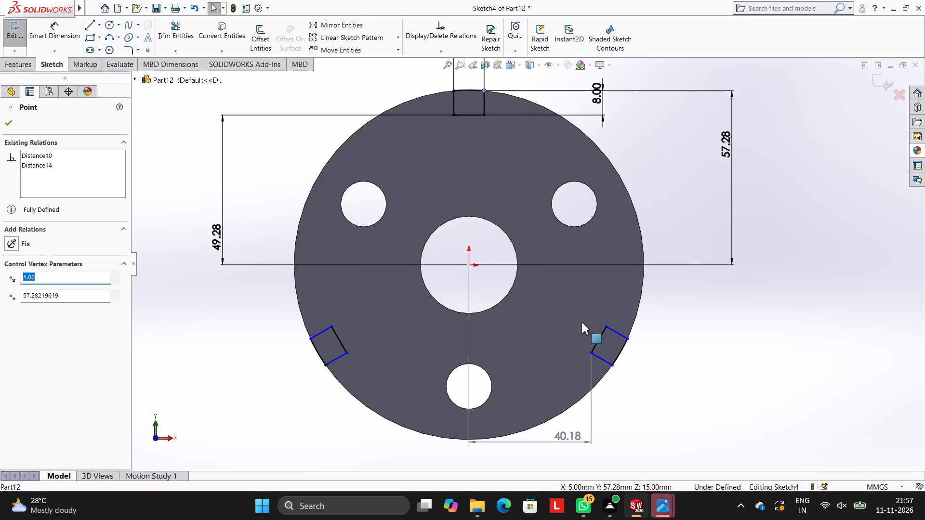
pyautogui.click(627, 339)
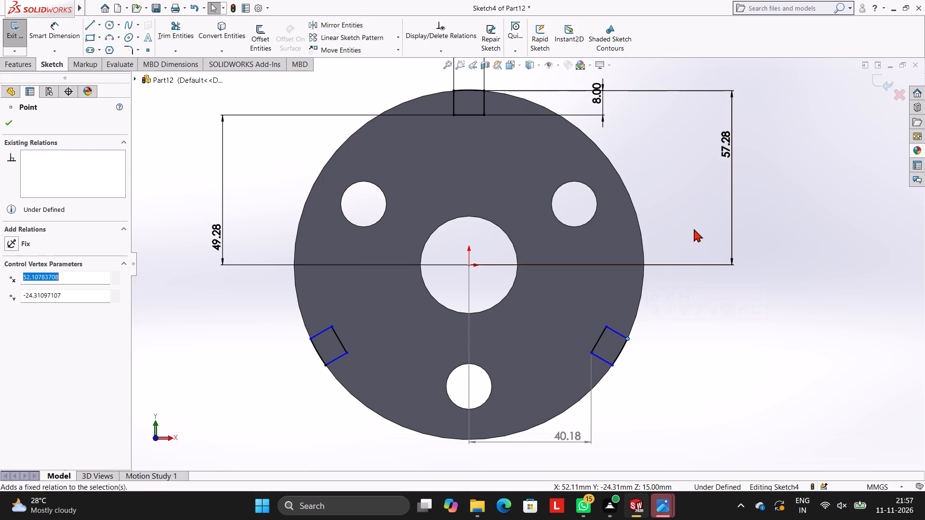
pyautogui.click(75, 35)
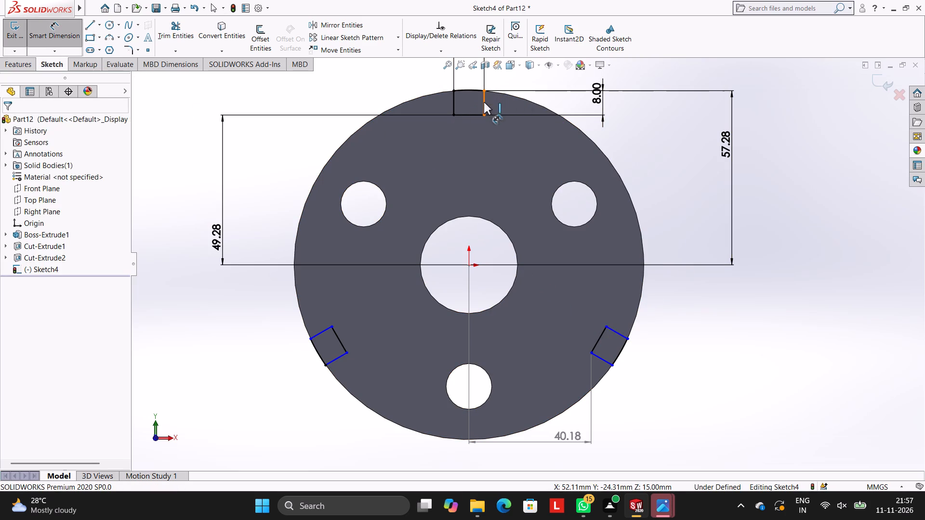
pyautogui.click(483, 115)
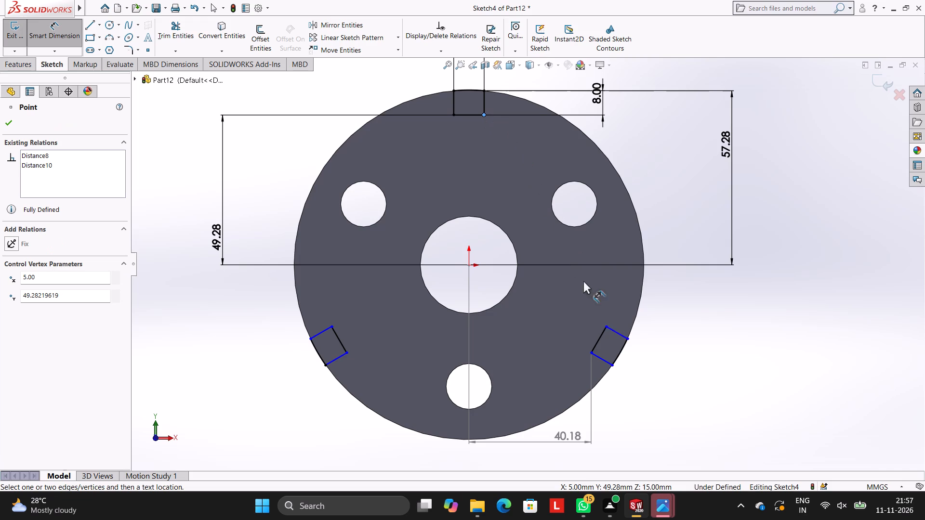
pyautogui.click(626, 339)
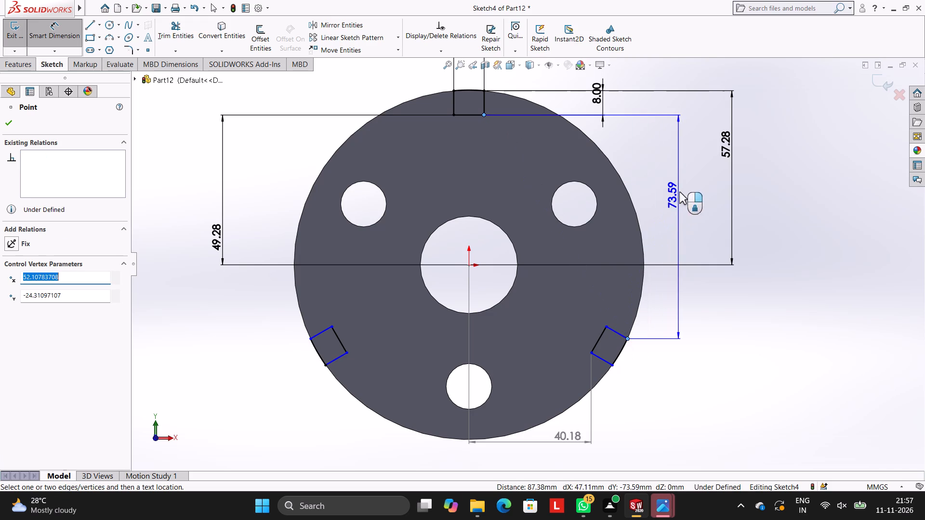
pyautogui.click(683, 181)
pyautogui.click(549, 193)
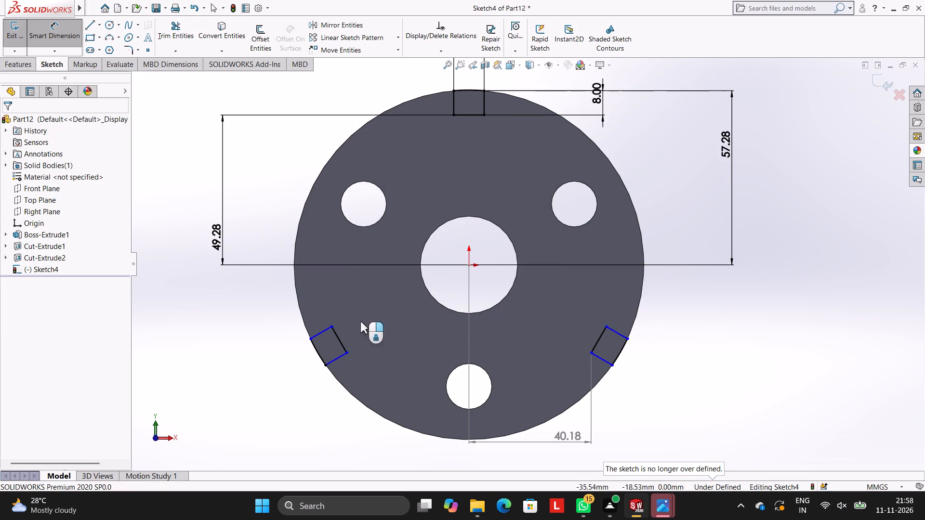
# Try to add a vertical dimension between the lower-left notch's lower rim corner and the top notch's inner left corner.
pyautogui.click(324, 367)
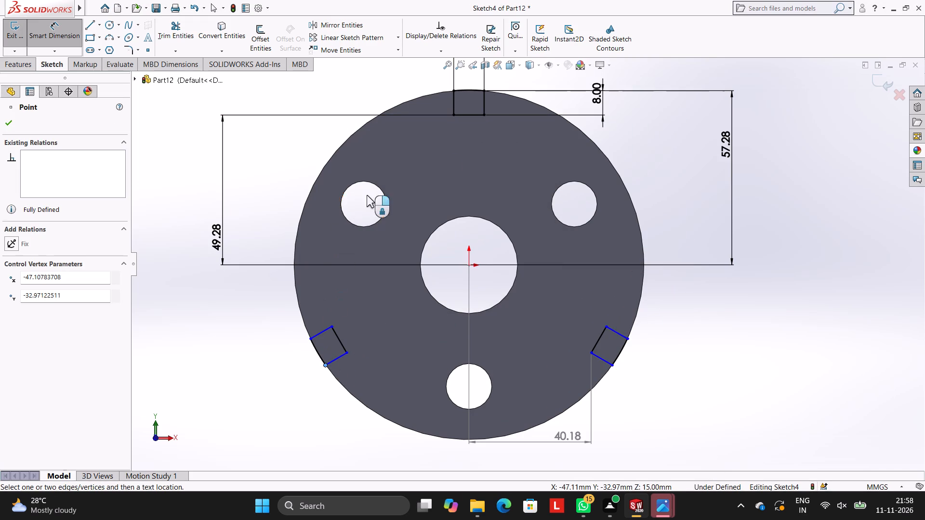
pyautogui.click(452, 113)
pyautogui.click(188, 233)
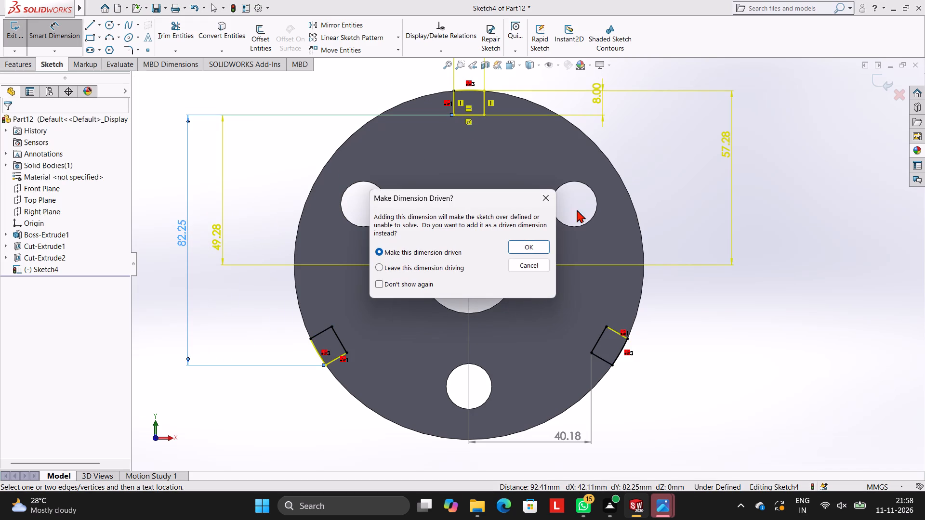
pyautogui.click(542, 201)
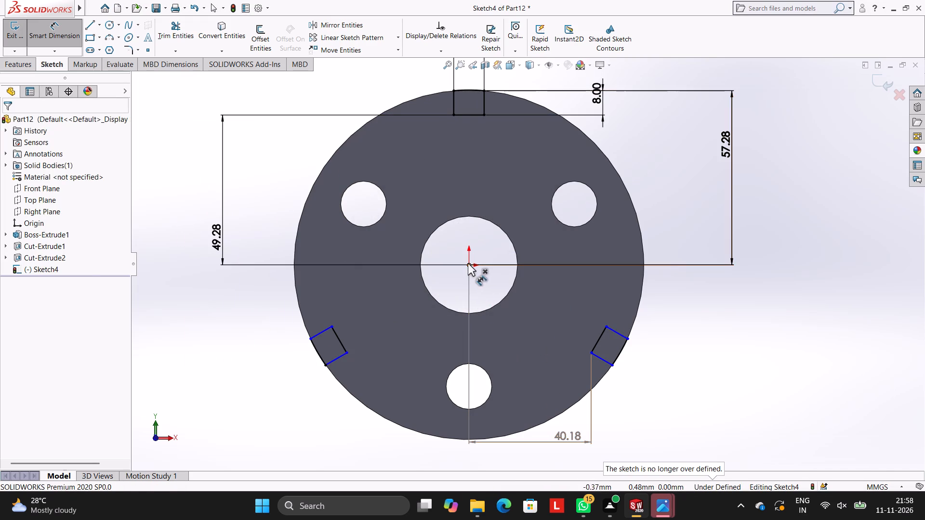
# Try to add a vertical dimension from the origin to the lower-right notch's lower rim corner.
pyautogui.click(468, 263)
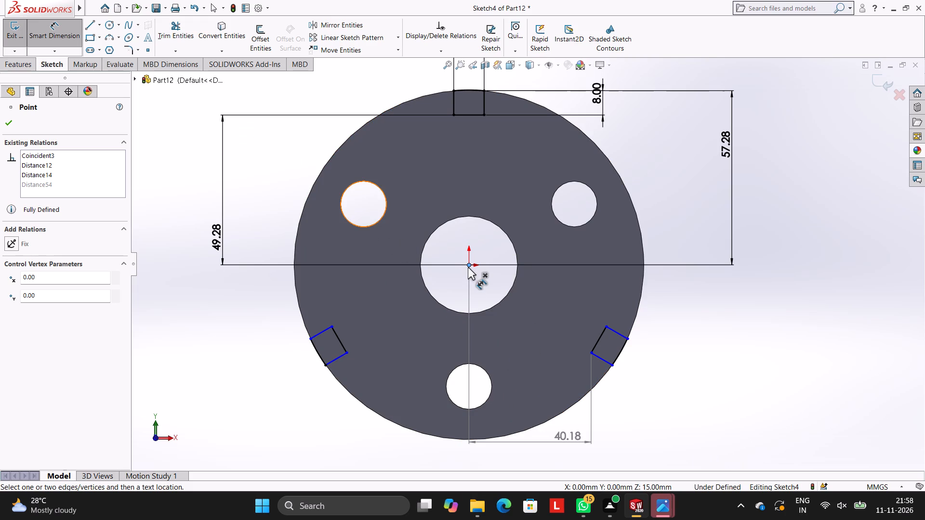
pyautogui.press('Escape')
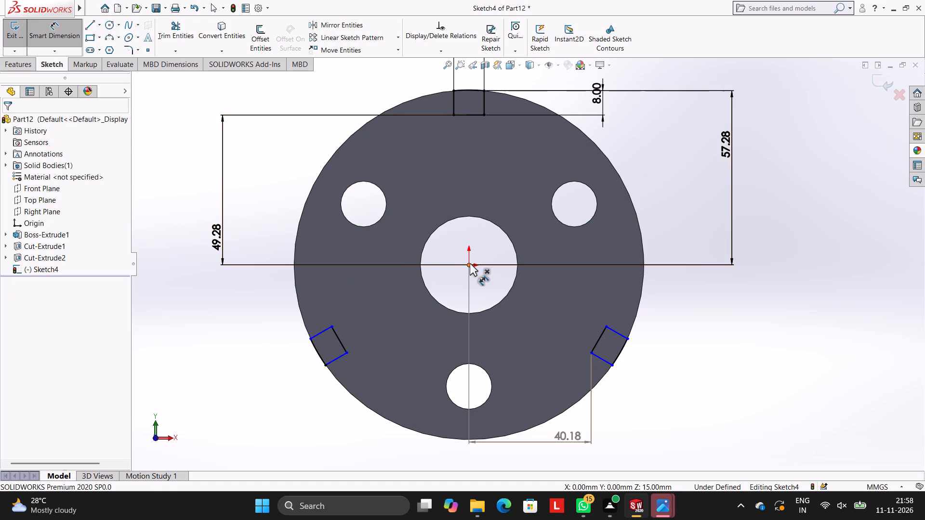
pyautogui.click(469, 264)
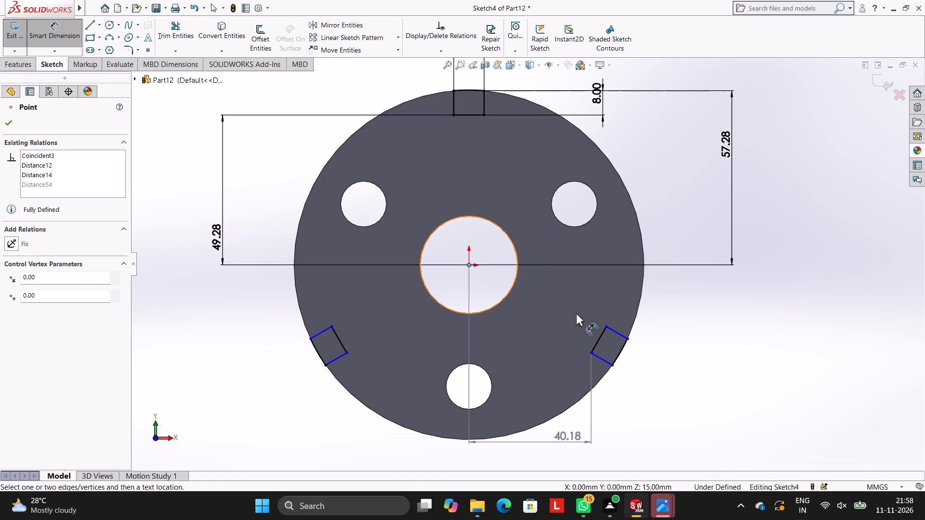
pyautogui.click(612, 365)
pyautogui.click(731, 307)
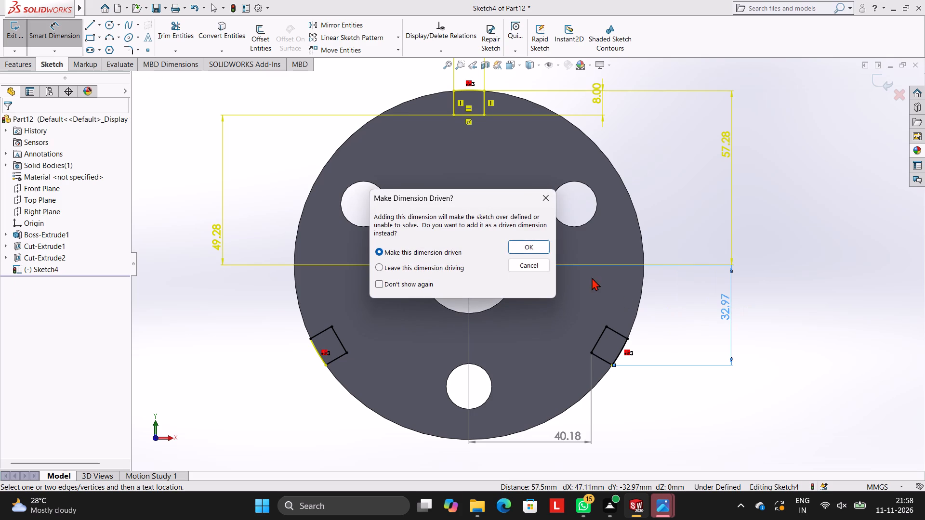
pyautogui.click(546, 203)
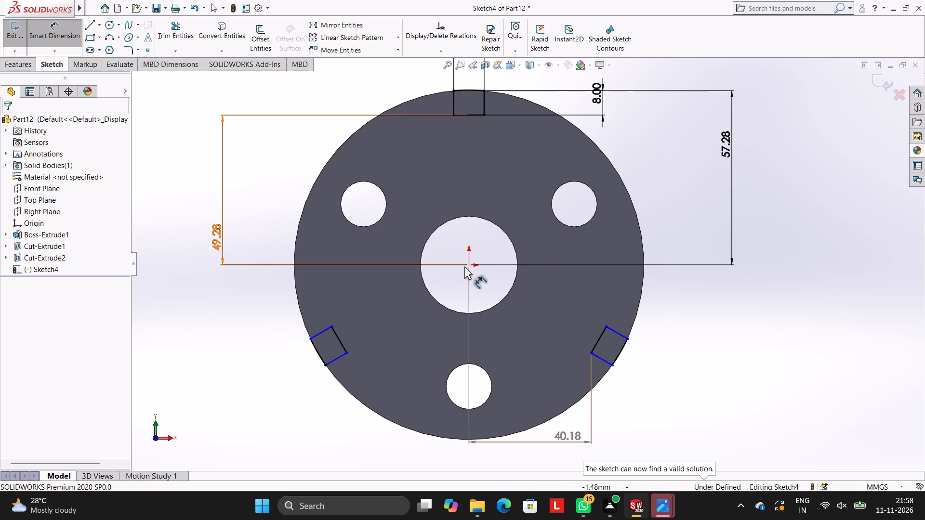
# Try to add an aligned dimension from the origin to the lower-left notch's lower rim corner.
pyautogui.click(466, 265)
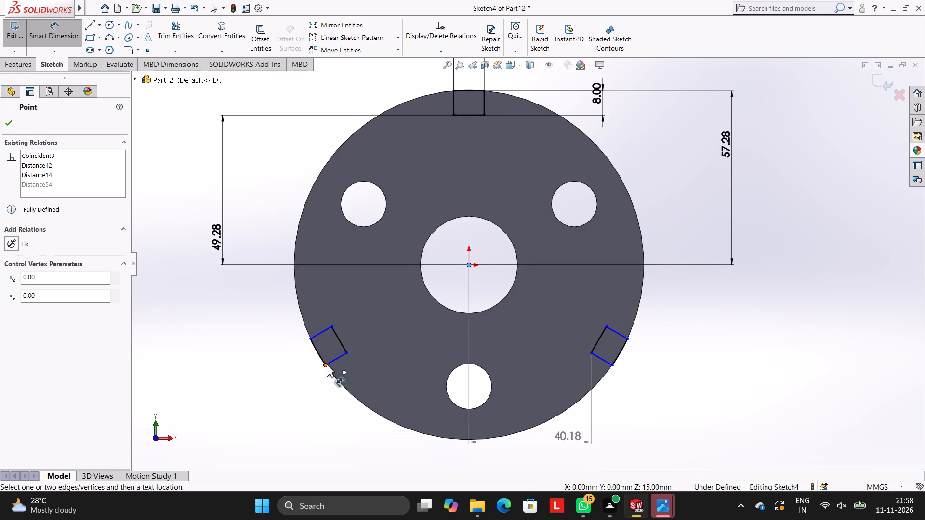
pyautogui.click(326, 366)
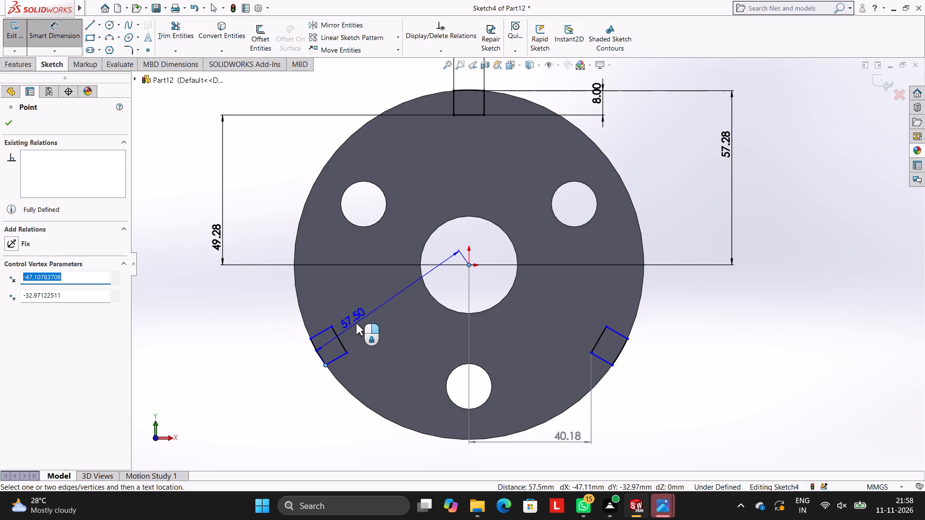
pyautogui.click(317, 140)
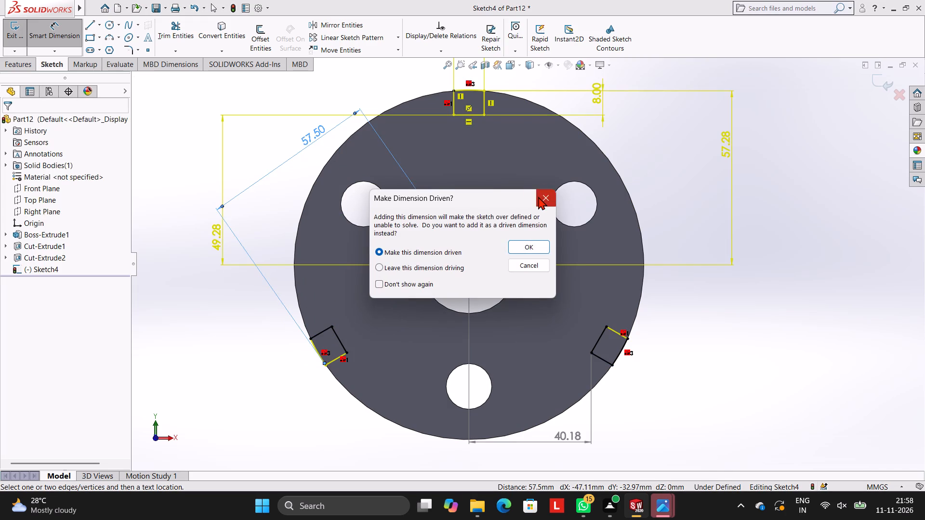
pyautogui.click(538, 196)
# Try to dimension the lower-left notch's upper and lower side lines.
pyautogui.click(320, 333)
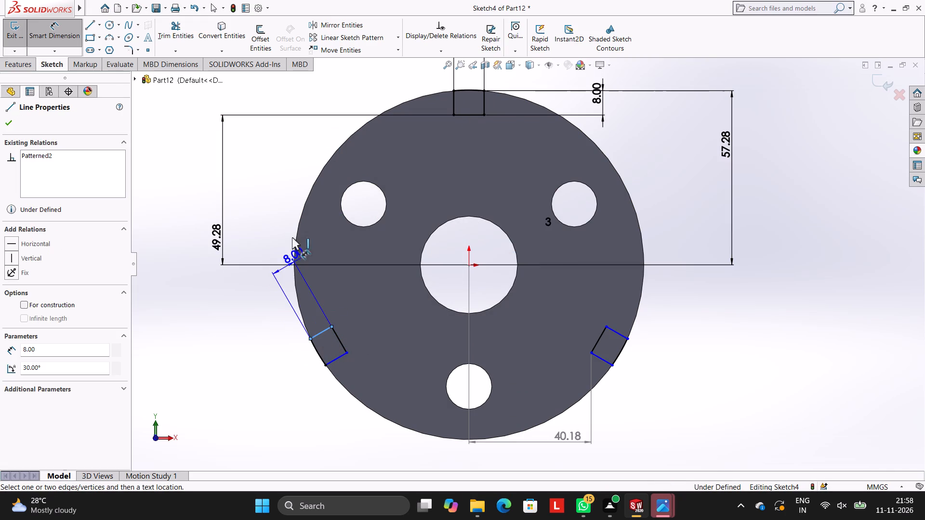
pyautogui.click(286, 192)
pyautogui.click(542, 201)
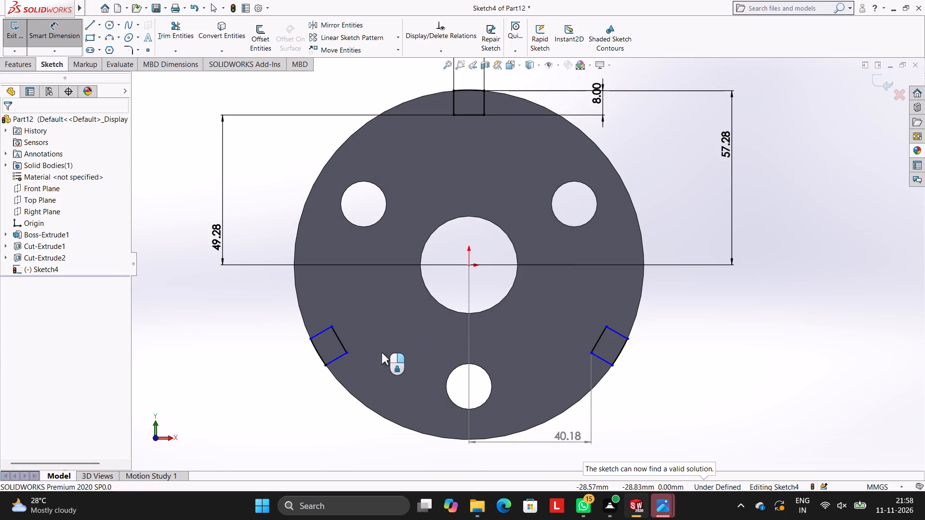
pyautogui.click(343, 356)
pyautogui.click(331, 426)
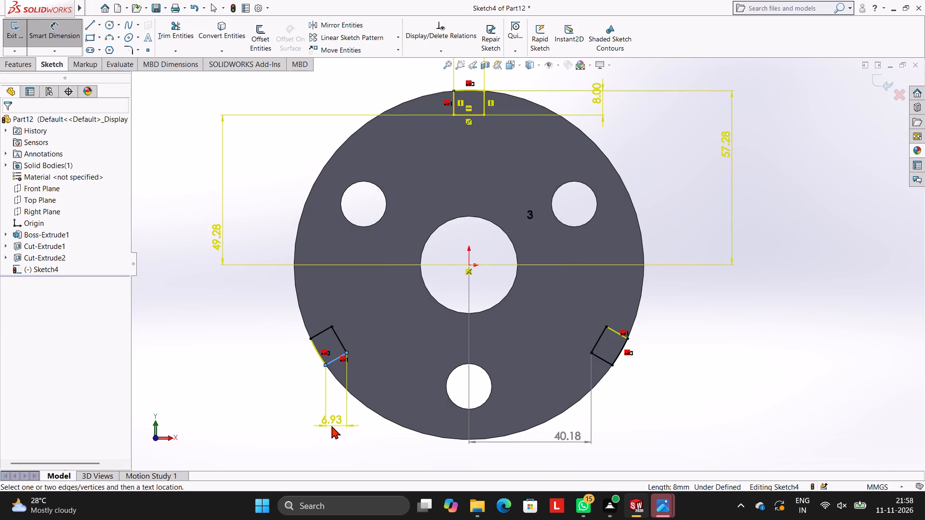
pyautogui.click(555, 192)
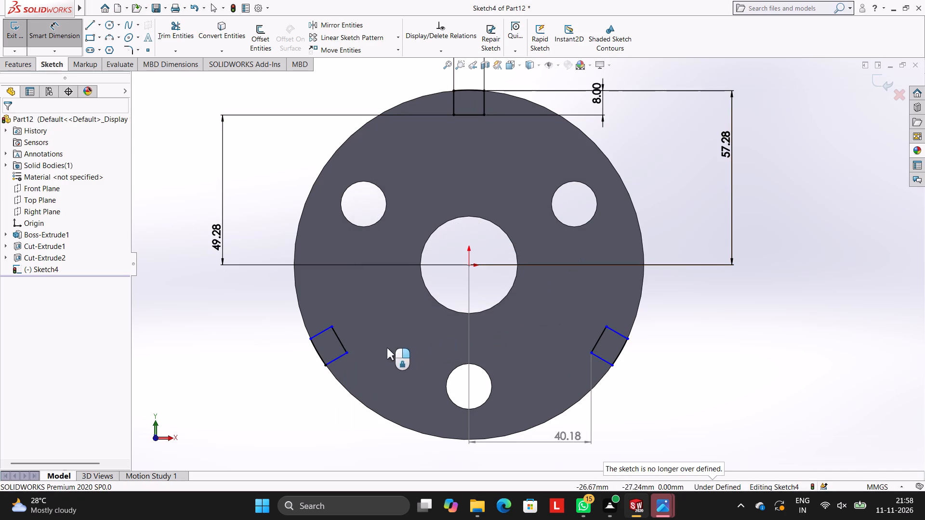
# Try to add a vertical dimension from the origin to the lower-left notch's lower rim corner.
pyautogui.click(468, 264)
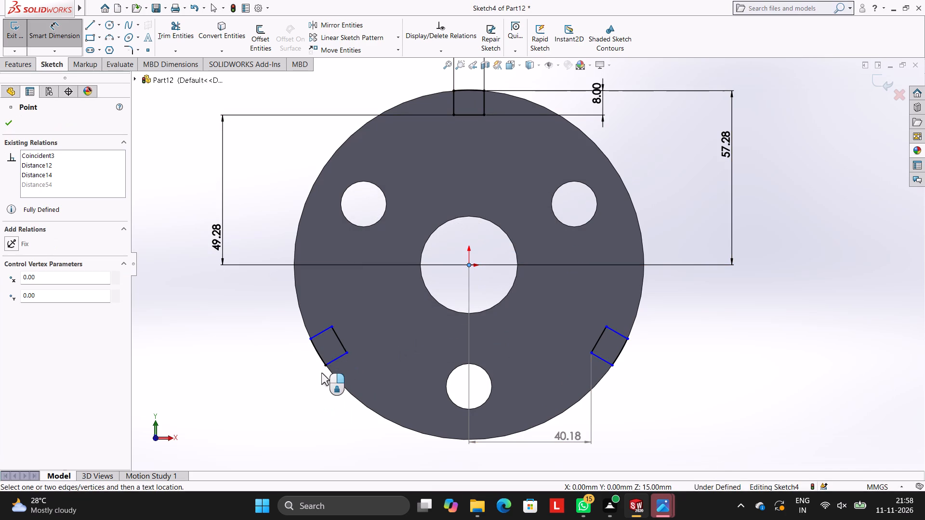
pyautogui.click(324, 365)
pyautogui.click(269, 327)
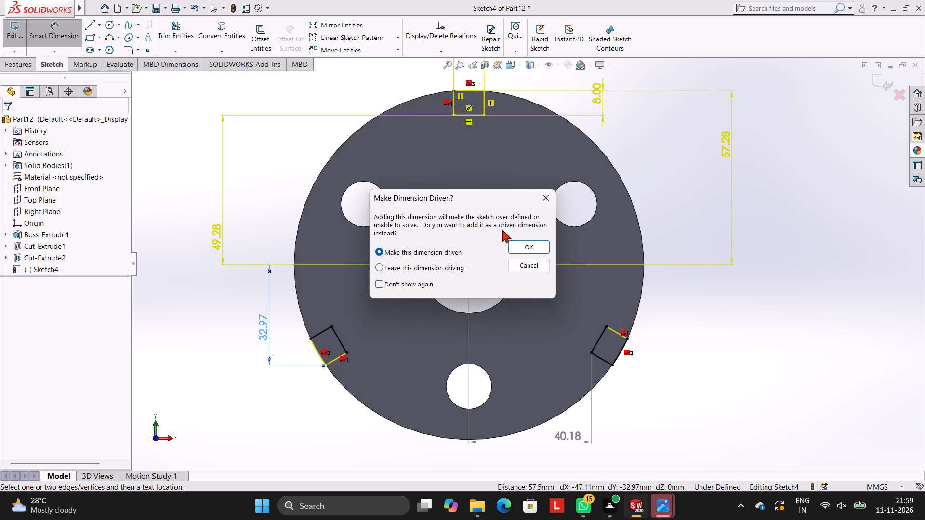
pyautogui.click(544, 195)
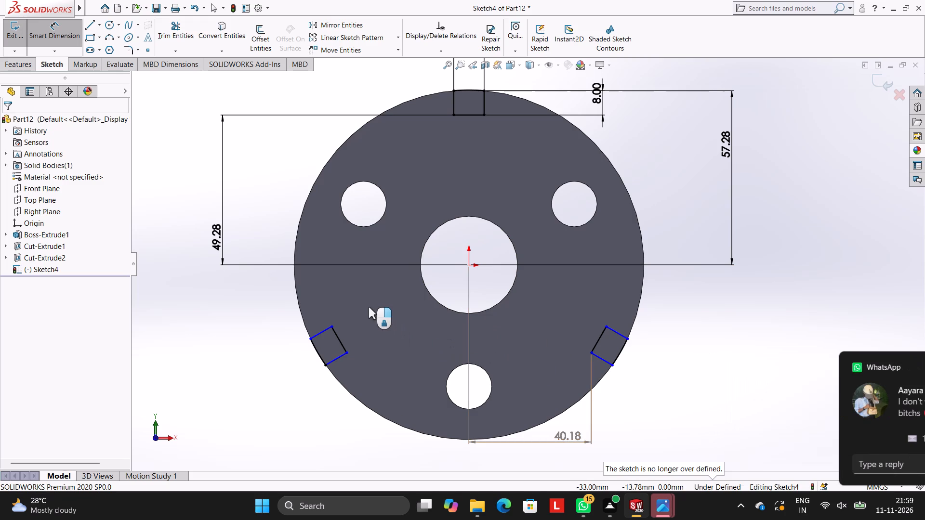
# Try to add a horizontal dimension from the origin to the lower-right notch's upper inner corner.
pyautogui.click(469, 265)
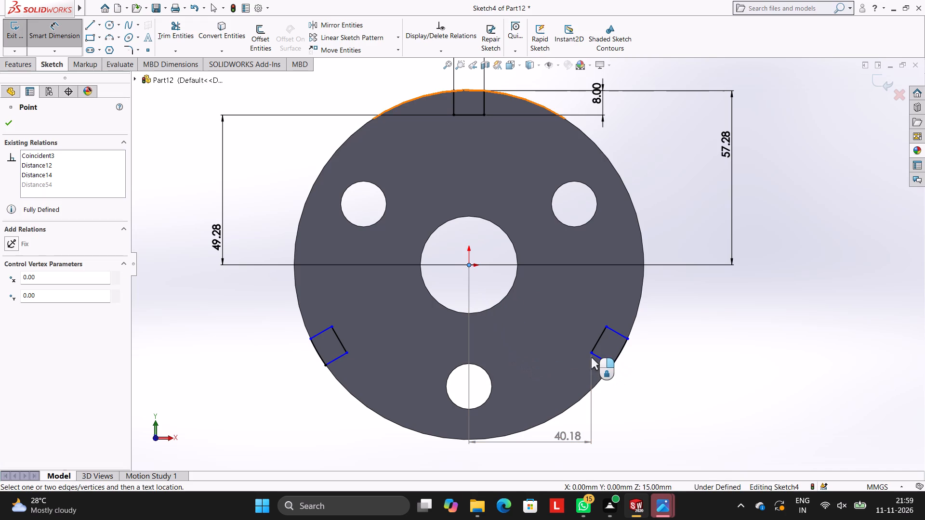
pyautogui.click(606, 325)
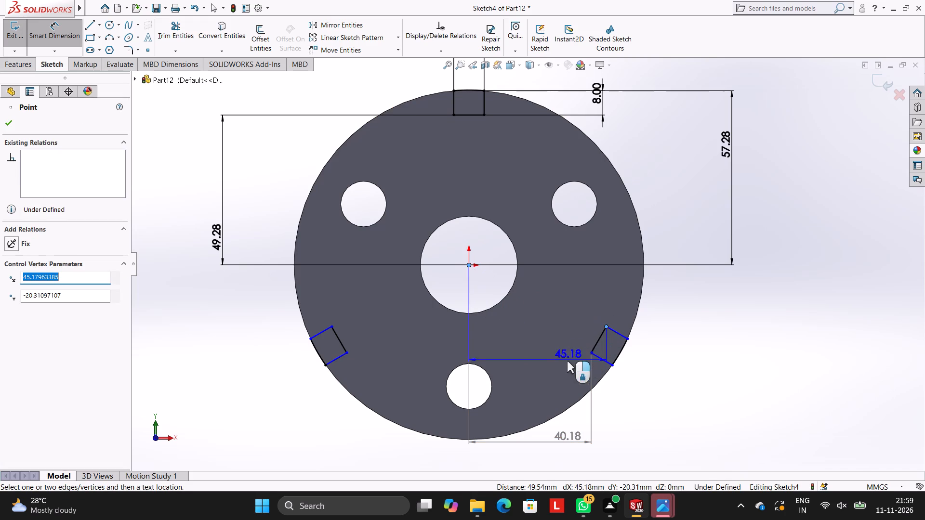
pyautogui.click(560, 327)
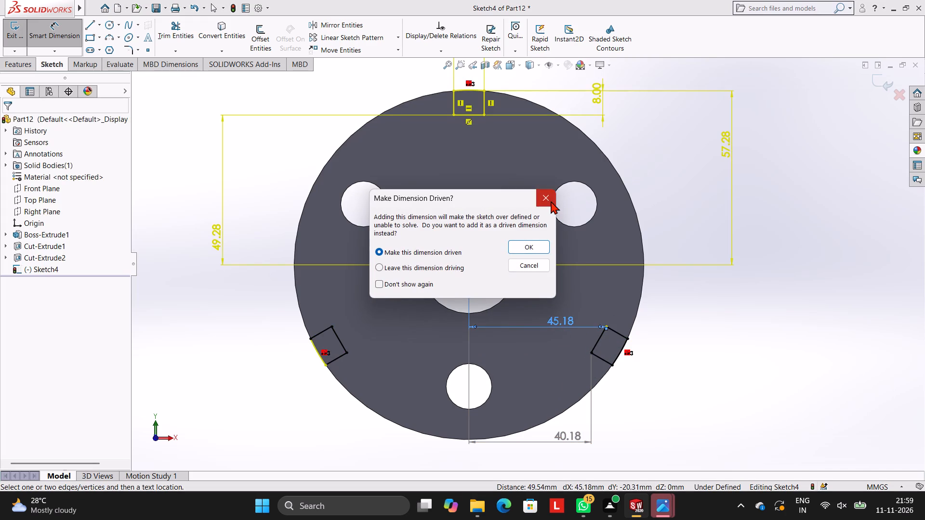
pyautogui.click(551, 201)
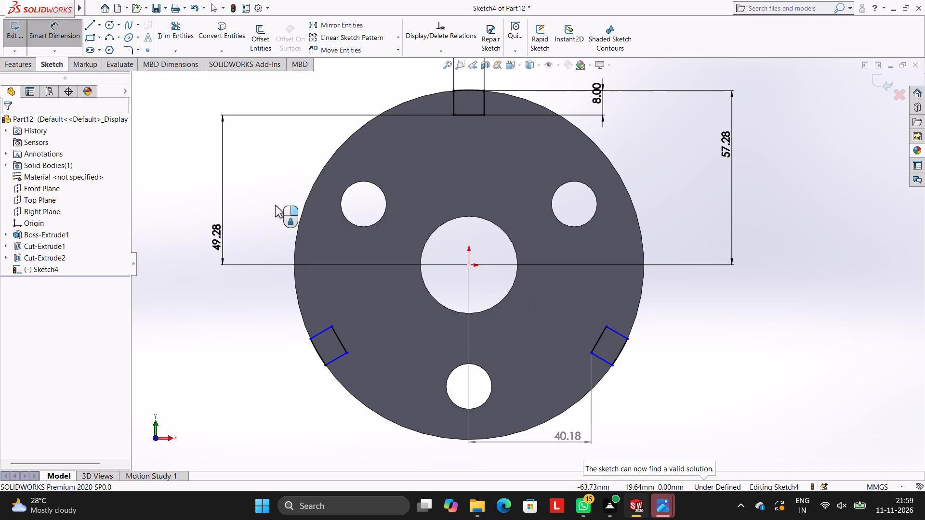
# Cut the three rim notch profiles through the disc with a 15 mm Blind Extruded Cut.
pyautogui.scroll(3, 621, 365)
pyautogui.scroll(-1, 592, 353)
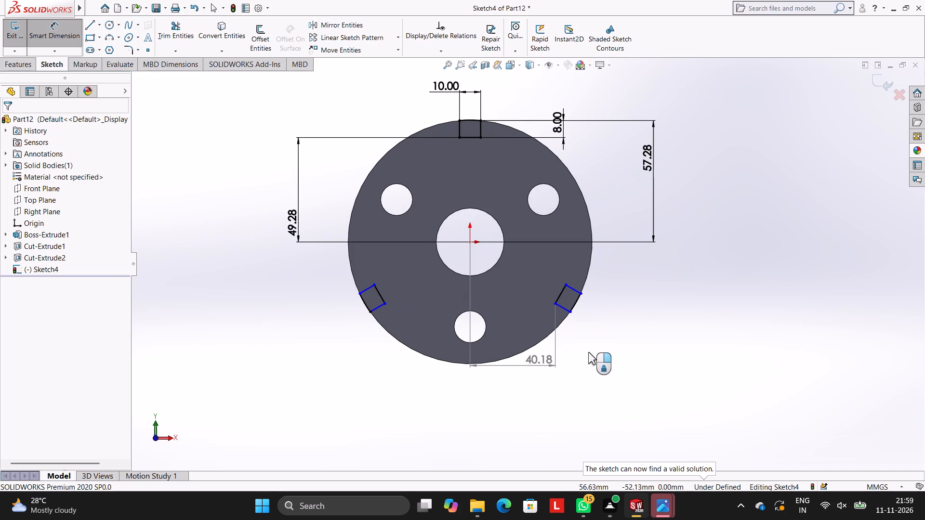
pyautogui.scroll(-1, 467, 208)
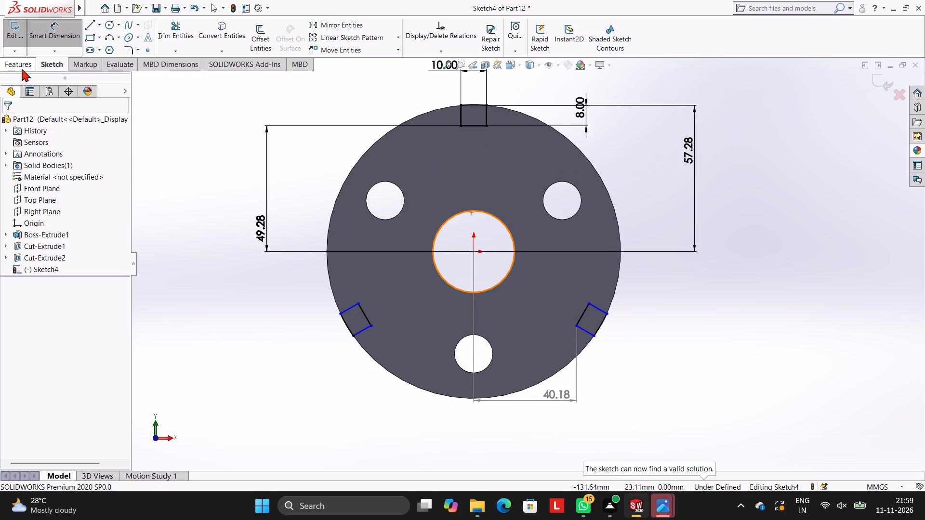
pyautogui.click(22, 66)
pyautogui.click(153, 38)
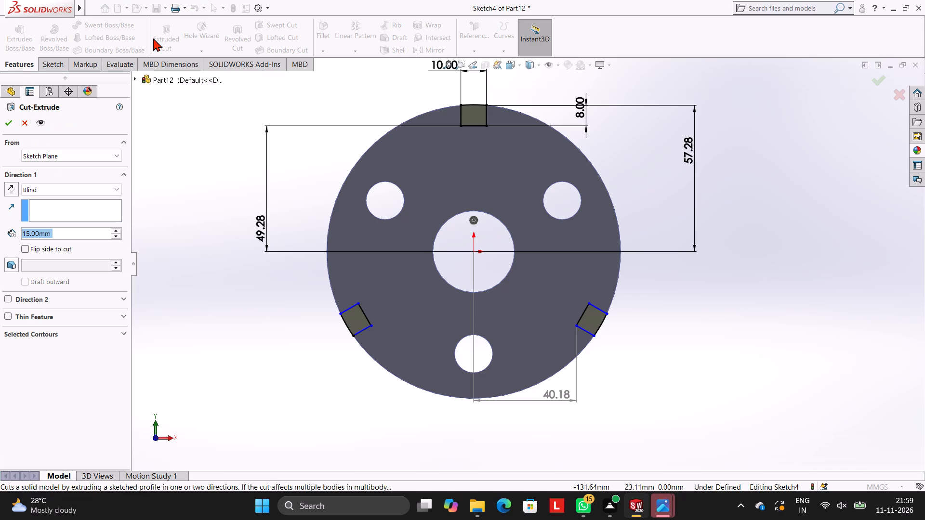
pyautogui.click(10, 124)
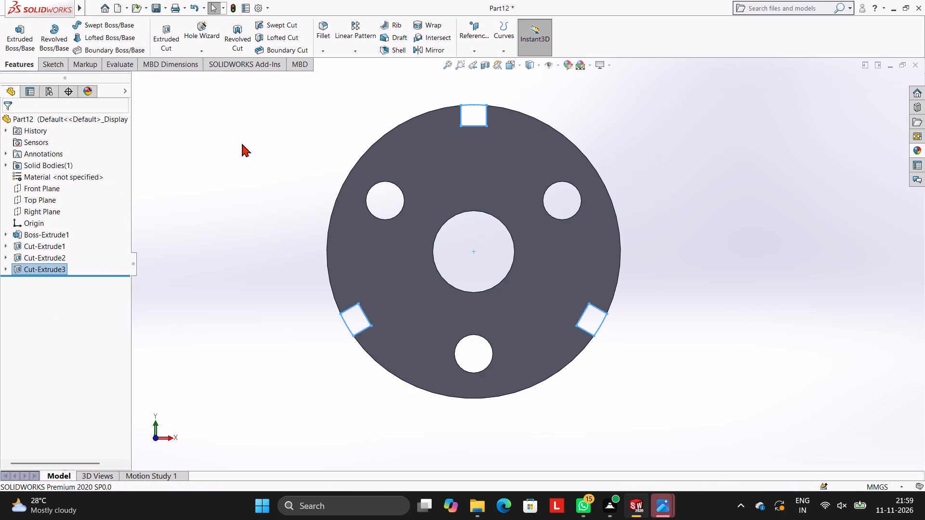
pyautogui.click(242, 143)
# Apply the Green LED appearance to the whole disc body.
pyautogui.moveTo(521, 224); pyautogui.dragTo(565, 228, button='middle')
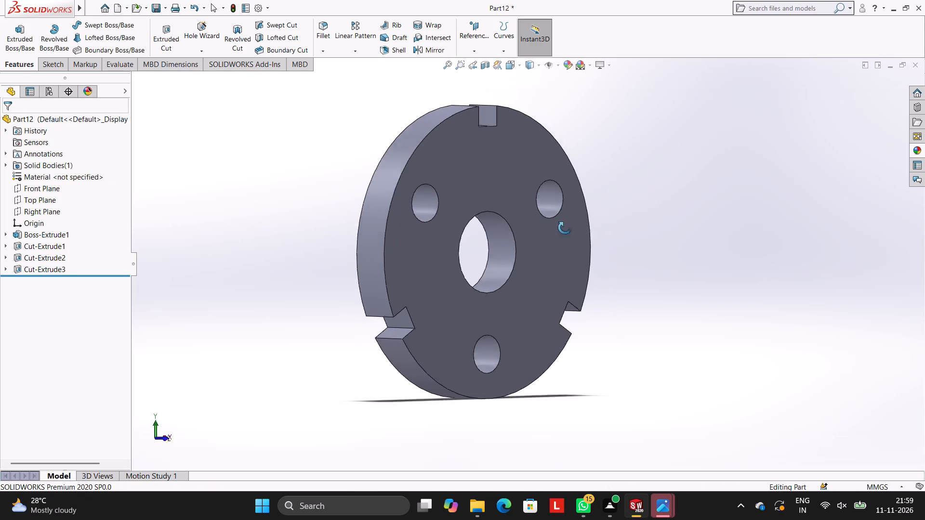
pyautogui.moveTo(565, 228); pyautogui.dragTo(555, 229, button='middle')
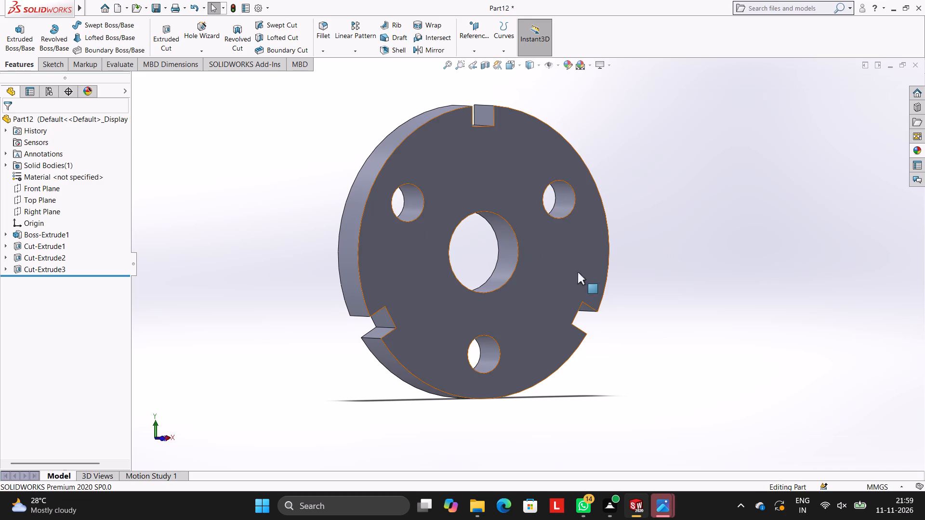
pyautogui.scroll(-1, 488, 221)
pyautogui.scroll(2, 469, 230)
pyautogui.scroll(-1, 469, 230)
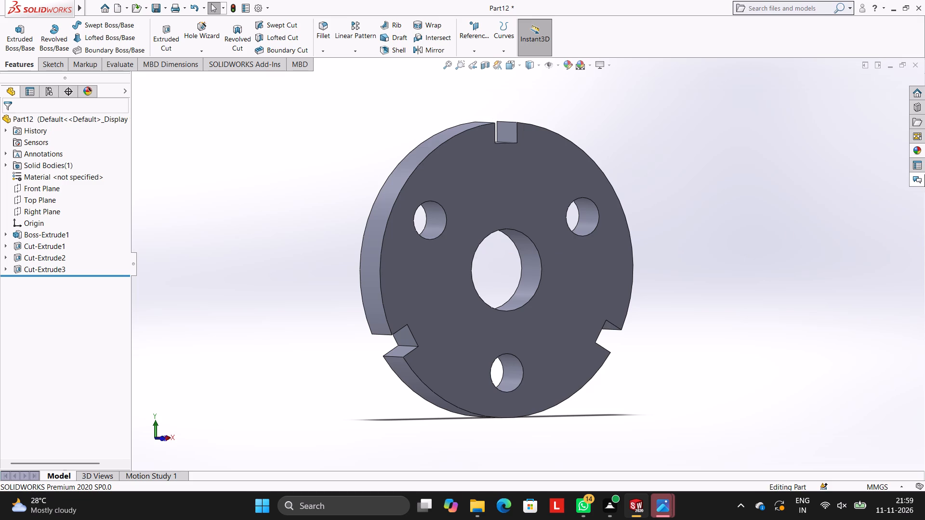
pyautogui.click(914, 150)
pyautogui.moveTo(828, 367); pyautogui.dragTo(534, 186)
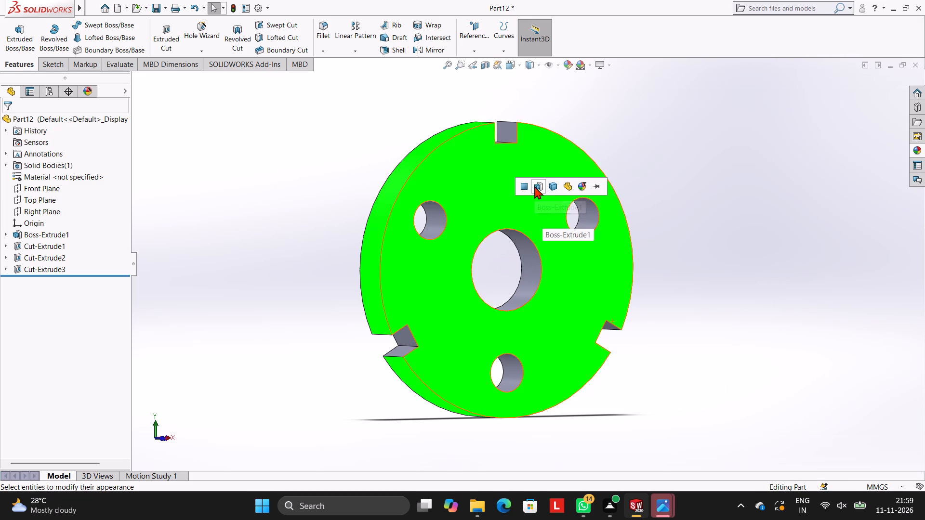
pyautogui.click(548, 186)
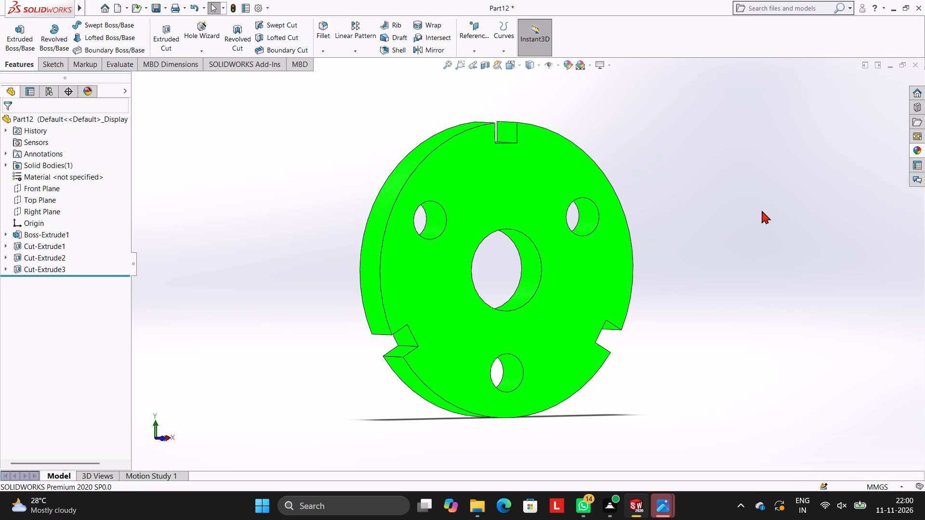
# Apply the Blue LED appearance to the cut features of the central hole and the three surrounding holes.
pyautogui.click(922, 152)
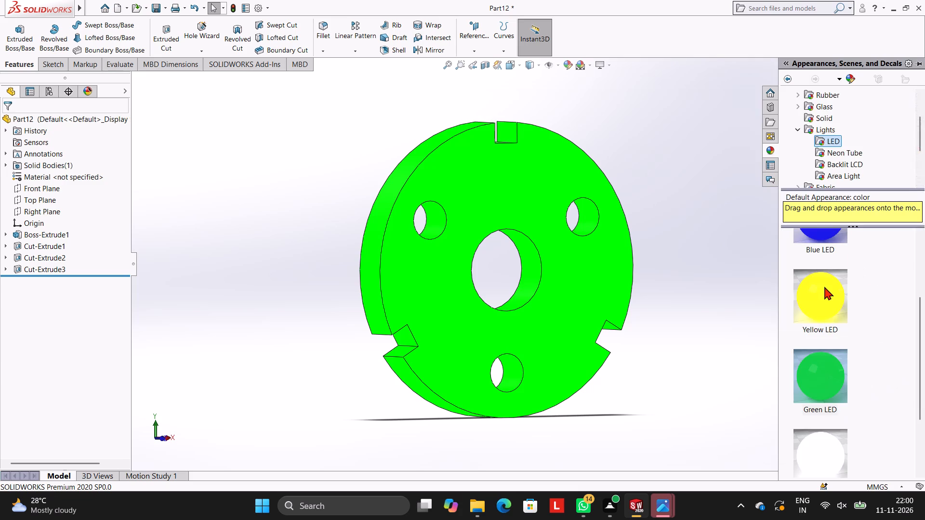
pyautogui.scroll(1, 824, 286)
pyautogui.moveTo(825, 321); pyautogui.dragTo(531, 255)
pyautogui.click(531, 255)
pyautogui.click(918, 152)
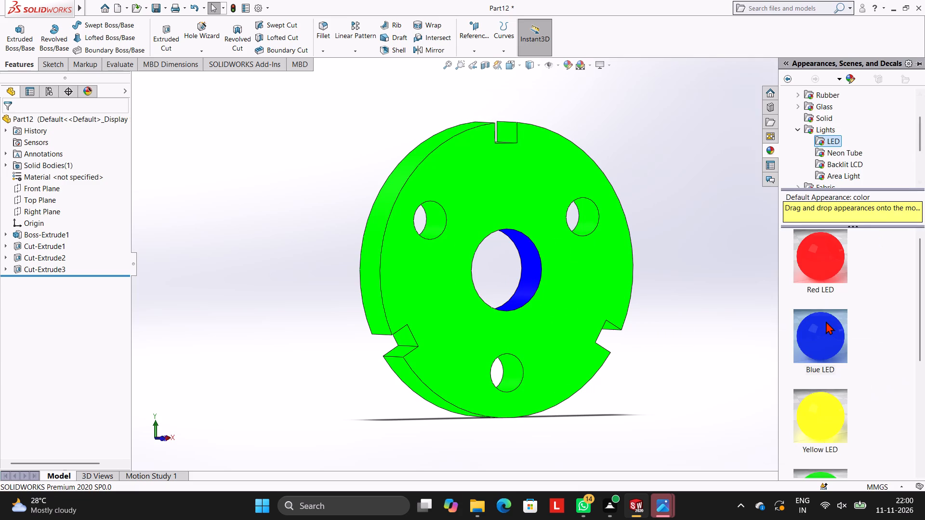
pyautogui.moveTo(825, 324); pyautogui.dragTo(588, 213)
pyautogui.click(588, 213)
# Apply the Red LED appearance to the cut feature of the three rim notches.
pyautogui.click(919, 153)
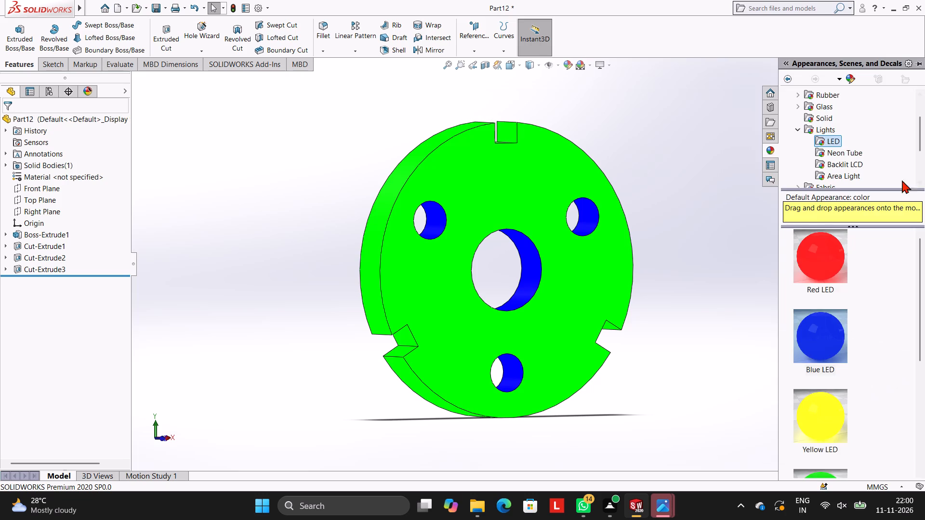
pyautogui.moveTo(824, 250); pyautogui.dragTo(512, 131)
pyautogui.click(512, 131)
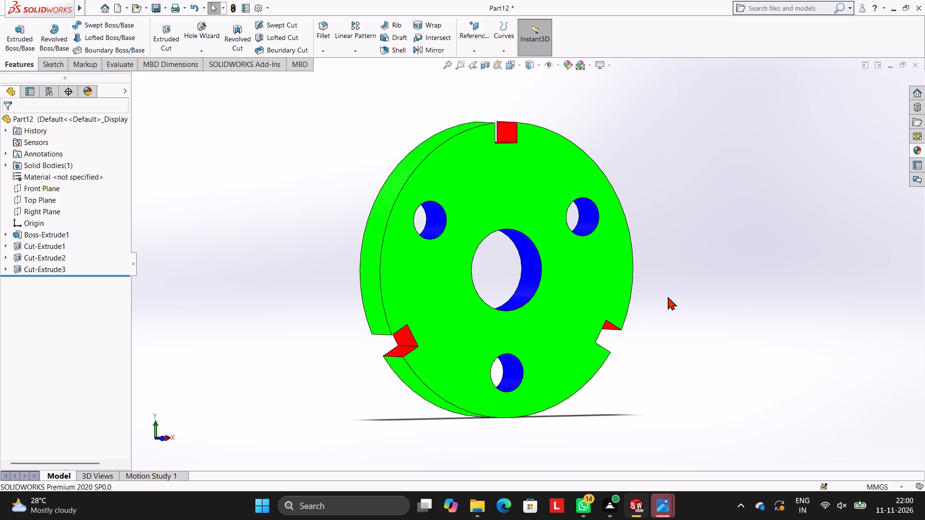
# Examine the coloured disc's faces, holes and rim notches from several angles and at different magnifications.
pyautogui.moveTo(638, 217); pyautogui.dragTo(709, 244, button='middle')
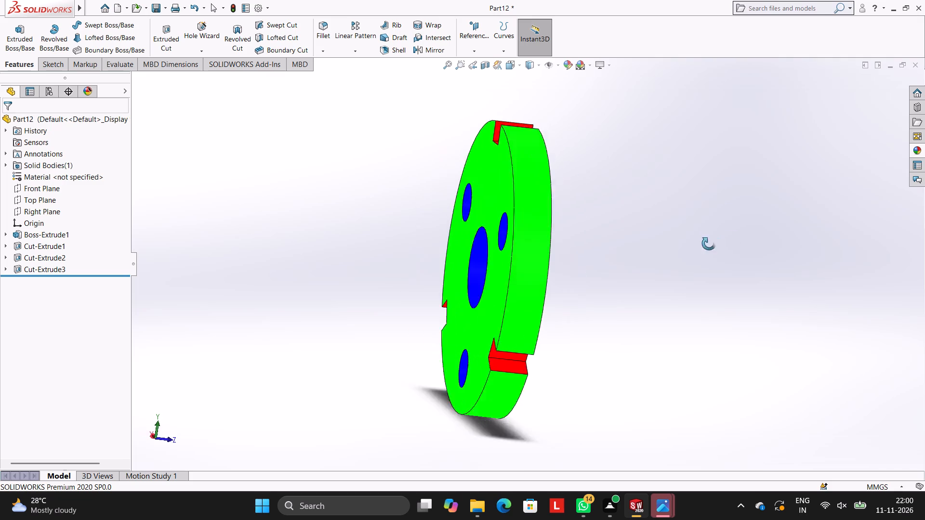
pyautogui.moveTo(709, 244); pyautogui.dragTo(653, 260, button='middle')
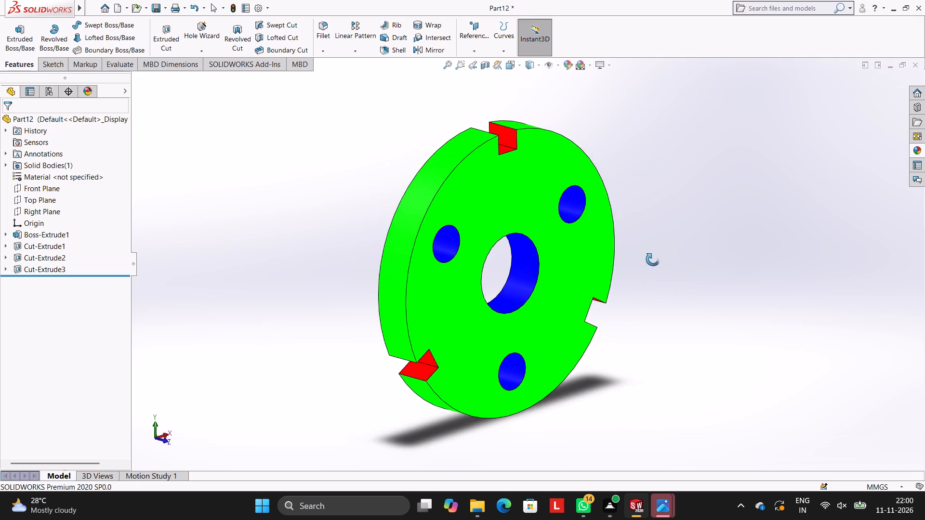
pyautogui.moveTo(653, 260); pyautogui.dragTo(641, 260, button='middle')
pyautogui.scroll(4, 500, 247)
pyautogui.moveTo(520, 254); pyautogui.dragTo(522, 199, button='middle')
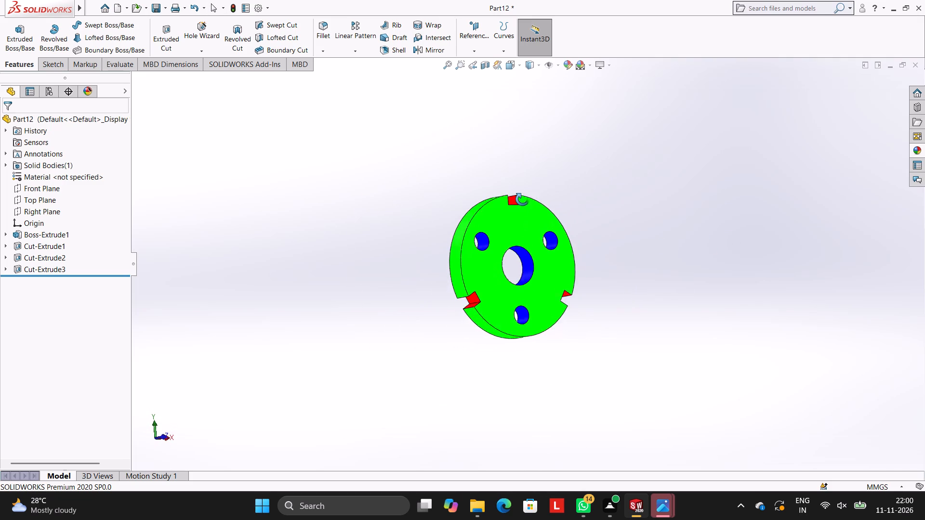
pyautogui.moveTo(522, 199); pyautogui.dragTo(510, 235, button='middle')
pyautogui.moveTo(621, 219); pyautogui.dragTo(693, 229, button='middle')
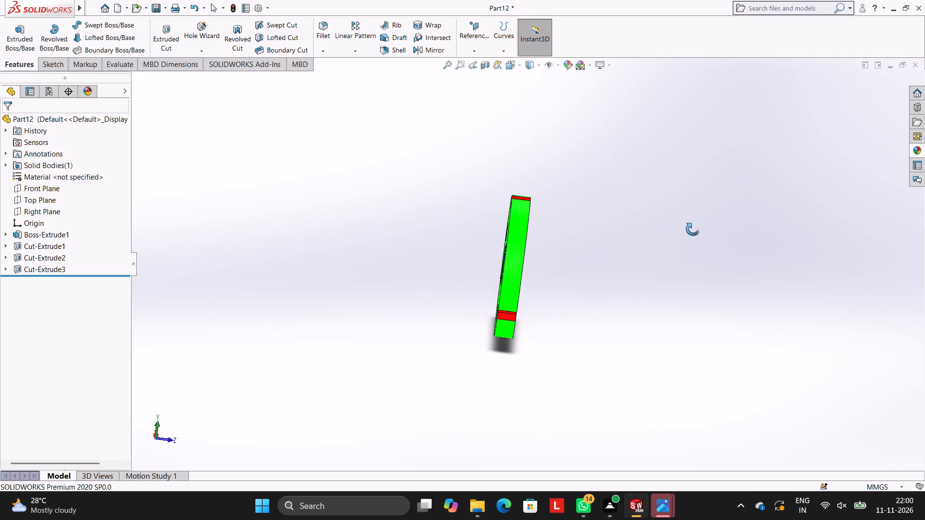
pyautogui.moveTo(693, 229); pyautogui.dragTo(626, 189, button='middle')
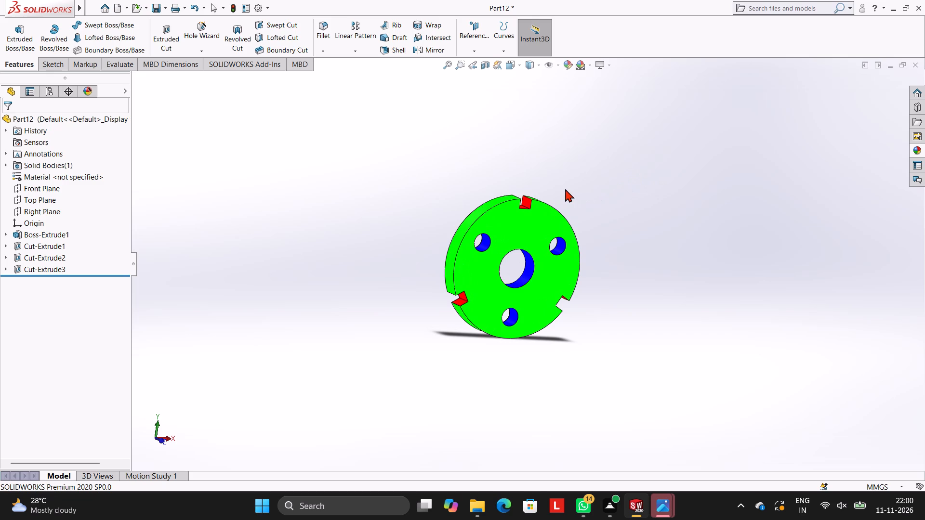
pyautogui.moveTo(529, 289); pyautogui.dragTo(556, 288, button='middle')
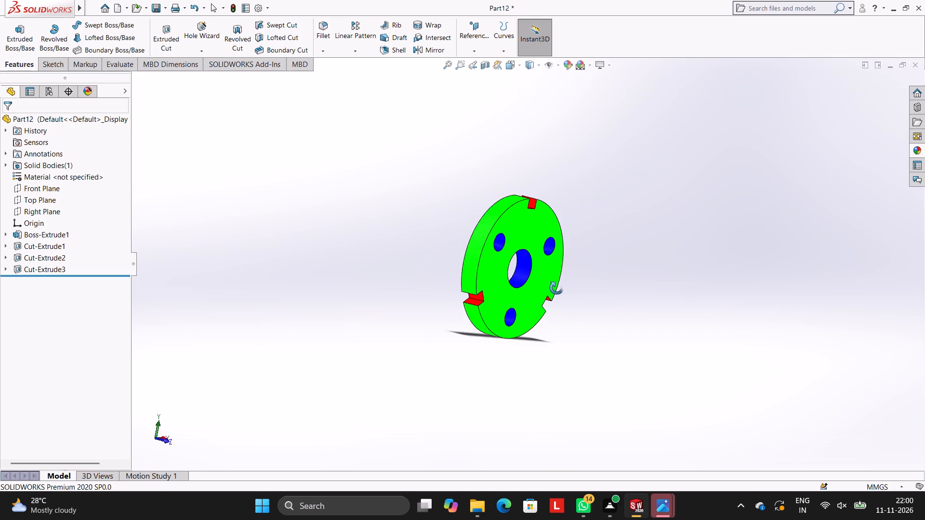
pyautogui.moveTo(556, 288); pyautogui.dragTo(501, 331, button='middle')
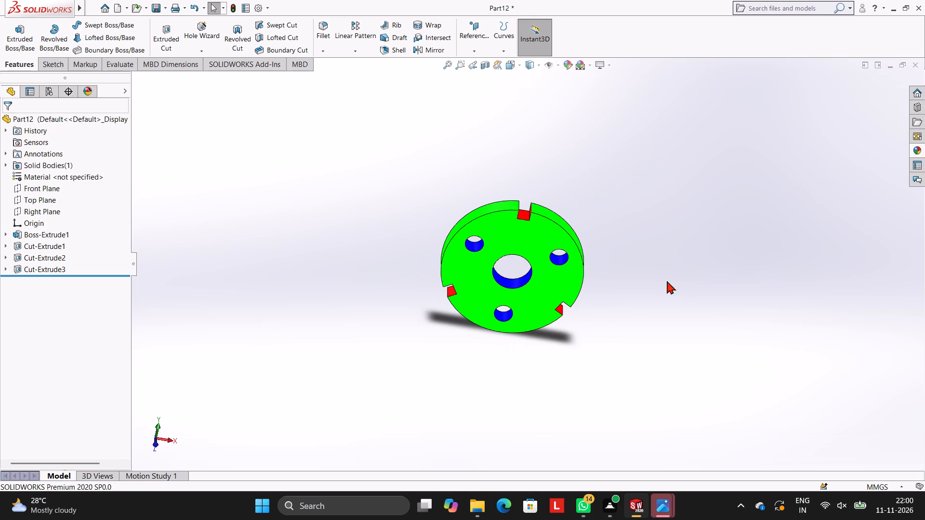
pyautogui.moveTo(698, 261); pyautogui.dragTo(768, 163, button='middle')
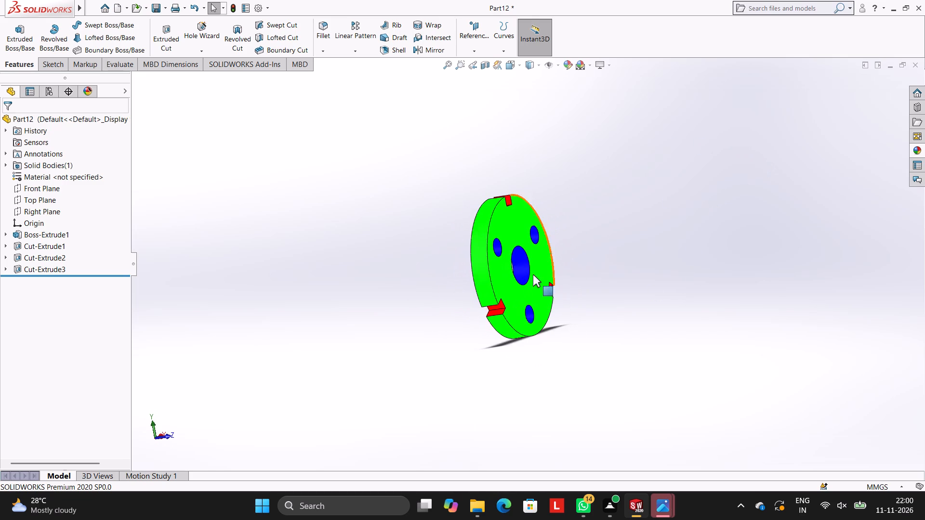
pyautogui.moveTo(474, 273); pyautogui.dragTo(447, 197, button='middle')
pyautogui.moveTo(575, 197); pyautogui.dragTo(631, 289, button='middle')
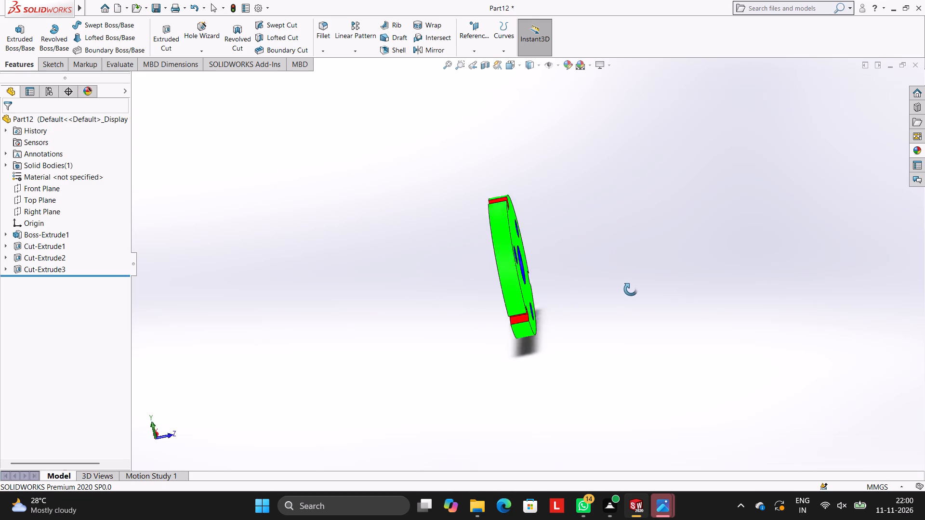
pyautogui.moveTo(631, 289); pyautogui.dragTo(713, 182, button='middle')
pyautogui.moveTo(595, 314); pyautogui.dragTo(637, 343, button='middle')
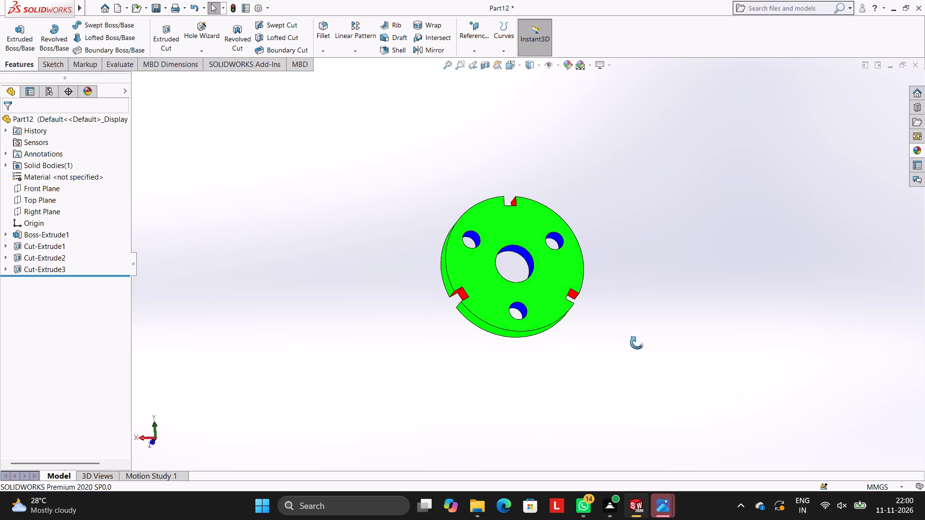
pyautogui.moveTo(637, 343); pyautogui.dragTo(644, 331, button='middle')
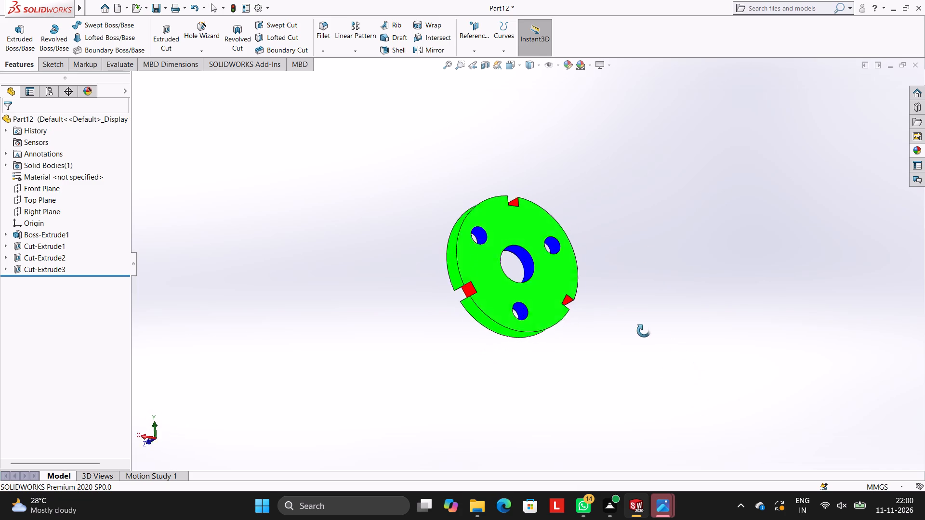
pyautogui.moveTo(644, 331); pyautogui.dragTo(653, 410, button='middle')
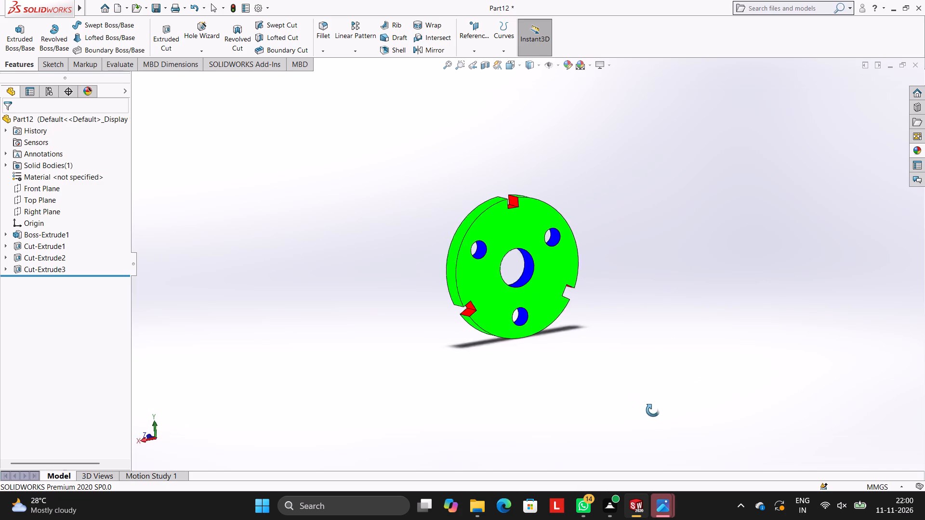
pyautogui.moveTo(653, 410); pyautogui.dragTo(670, 422, button='middle')
pyautogui.scroll(-1, 655, 414)
pyautogui.scroll(3, 503, 228)
pyautogui.scroll(-3, 503, 228)
pyautogui.scroll(-1, 512, 328)
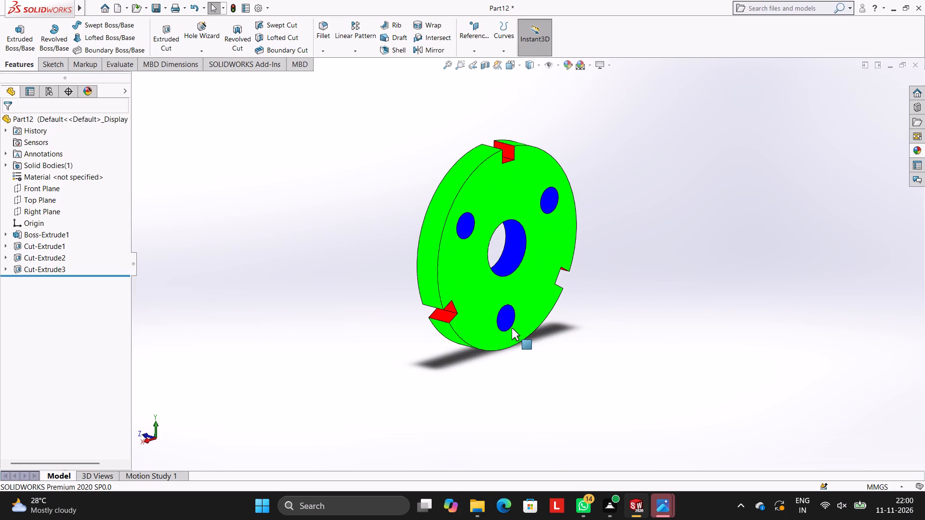
pyautogui.scroll(-1, 495, 302)
pyautogui.scroll(1, 498, 171)
pyautogui.scroll(-3, 498, 171)
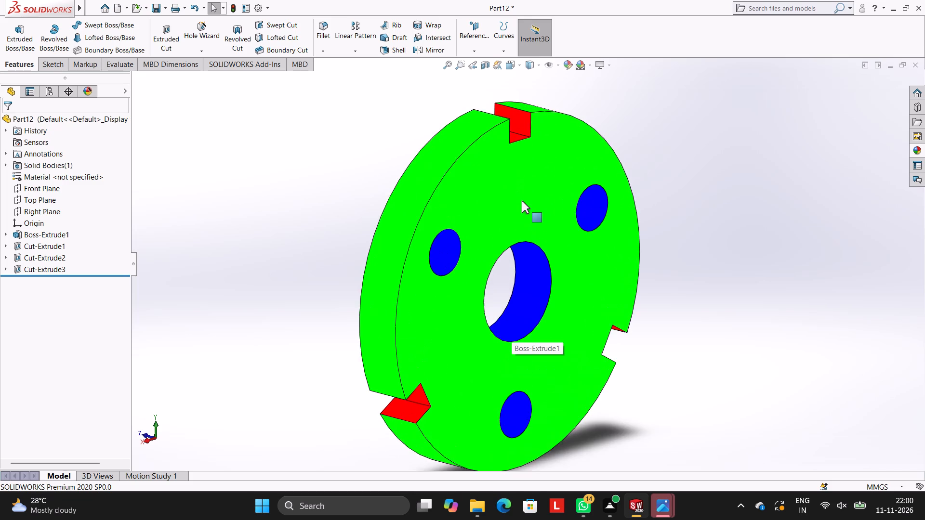
pyautogui.scroll(1, 522, 201)
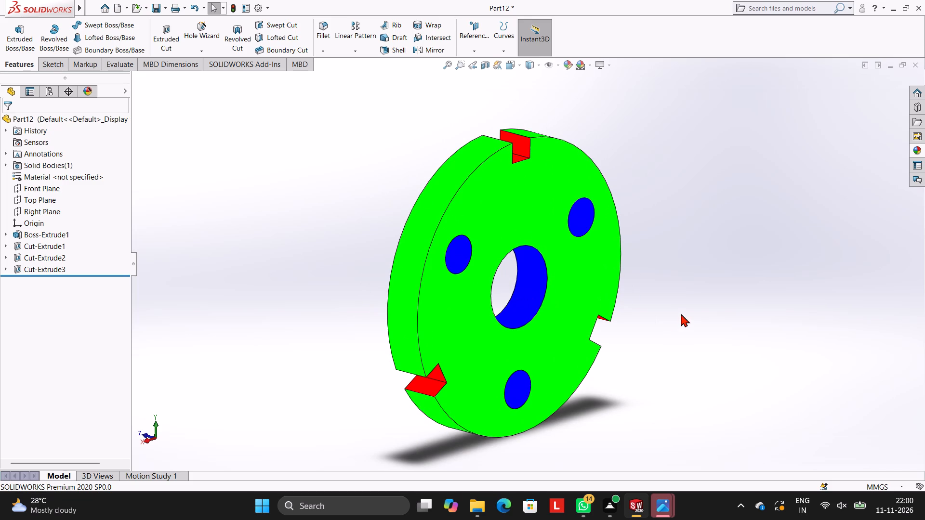
pyautogui.press('Escape')
# Save the part in Documents under a file name beginning with ROUND DISC WITH RIM NOT.
pyautogui.hotkey('ctrl', 's')
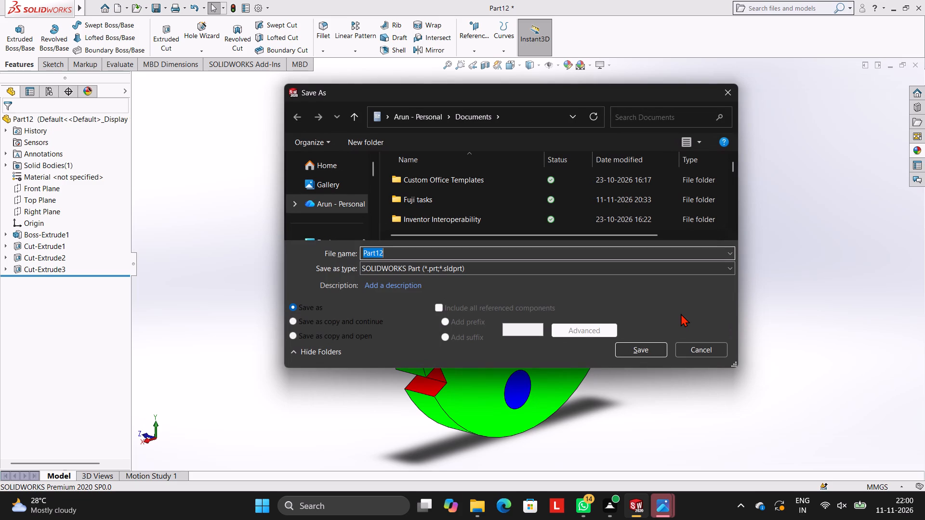
pyautogui.write('RO')
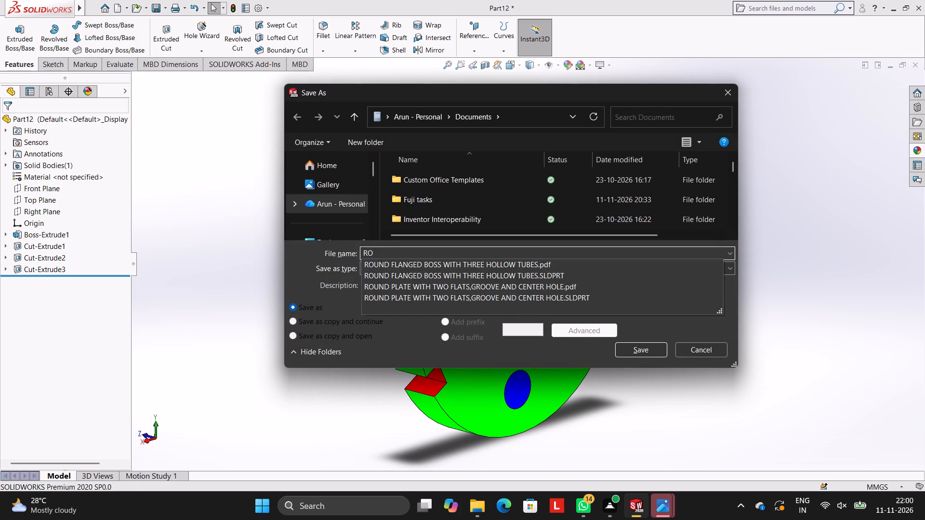
pyautogui.press('u')
pyautogui.write('ND')
pyautogui.press('space')
pyautogui.write('DISC')
pyautogui.press('space')
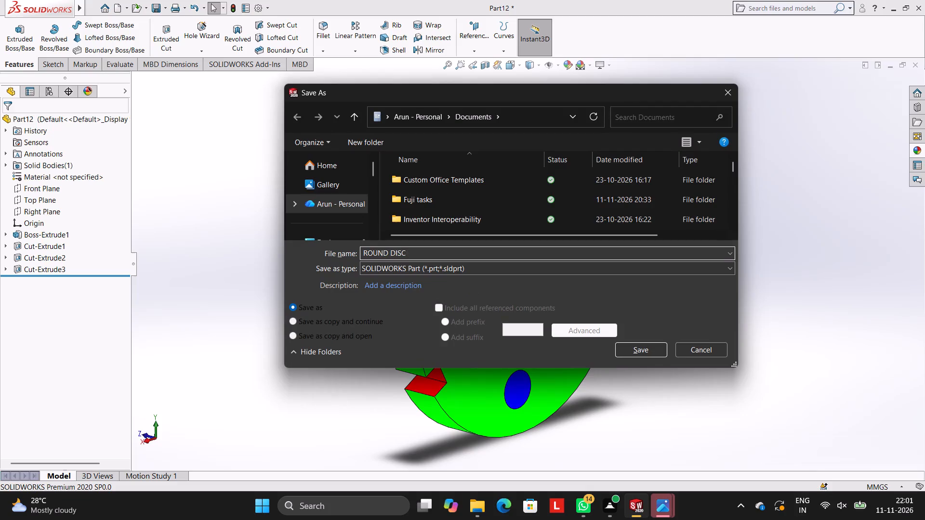
pyautogui.write('WITH')
pyautogui.press('space')
pyautogui.write('RIM')
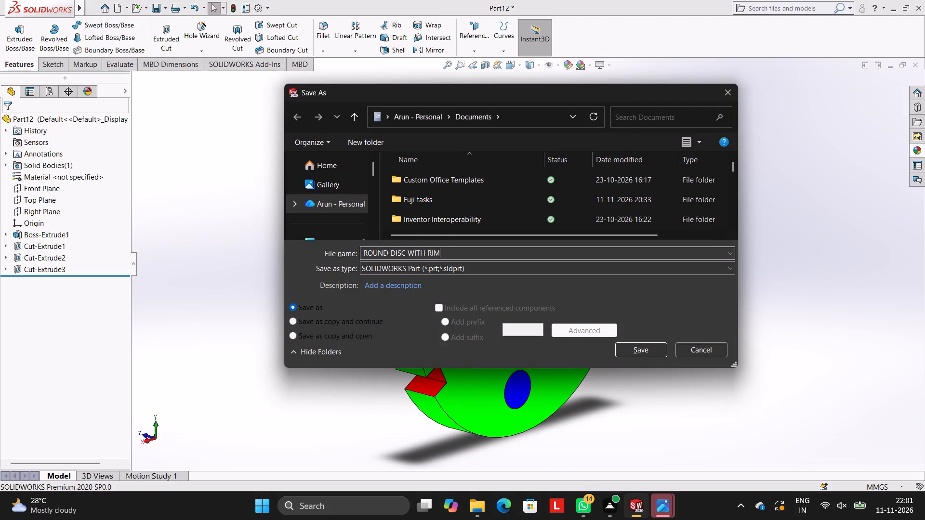
pyautogui.press('space')
pyautogui.write('NO')
pyautogui.press('t')
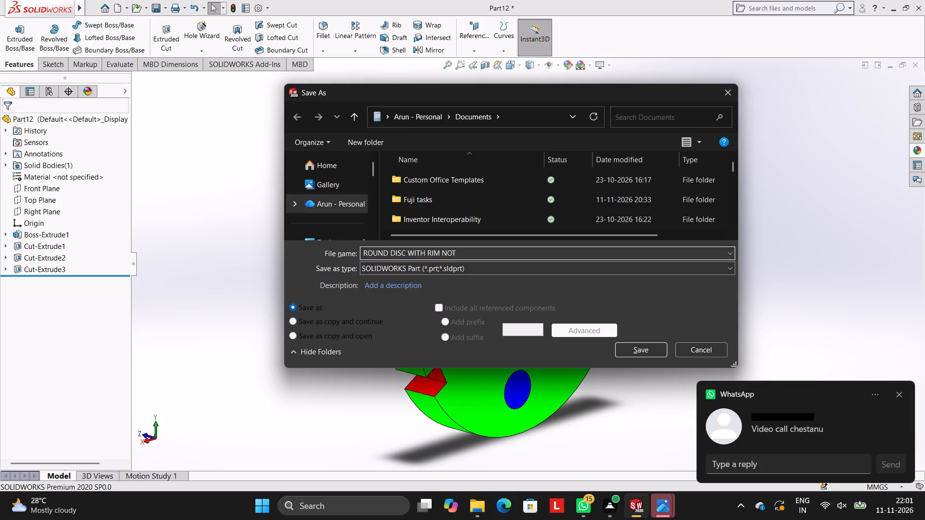
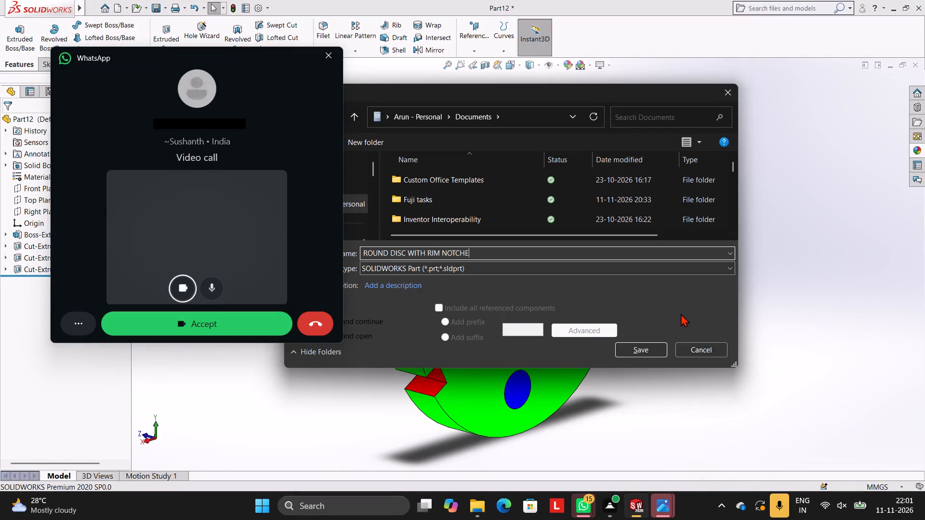
# Complete the file name as ROUND DISC WITH RIM NOTCHES AND FOUR HOLES and save the part in Documents.
pyautogui.press('s')
pyautogui.press('space')
pyautogui.write('AND')
pyautogui.press('space')
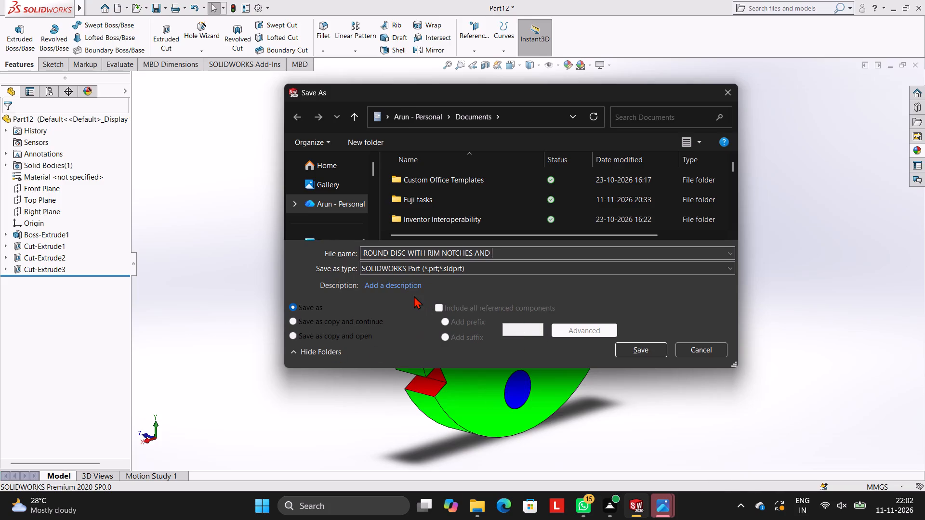
pyautogui.write('FOUR')
pyautogui.press('space')
pyautogui.write('HOLES')
pyautogui.press('space')
pyautogui.click(649, 344)
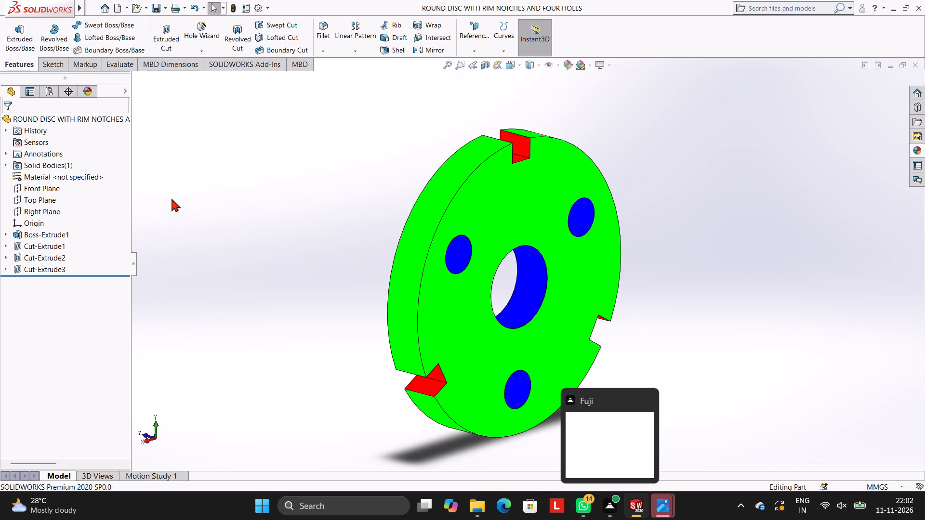
# Save a copy of the disc in Documents as an Adobe Portable Document Format (*.pdf) file under the same name.
pyautogui.click(167, 10)
pyautogui.click(172, 34)
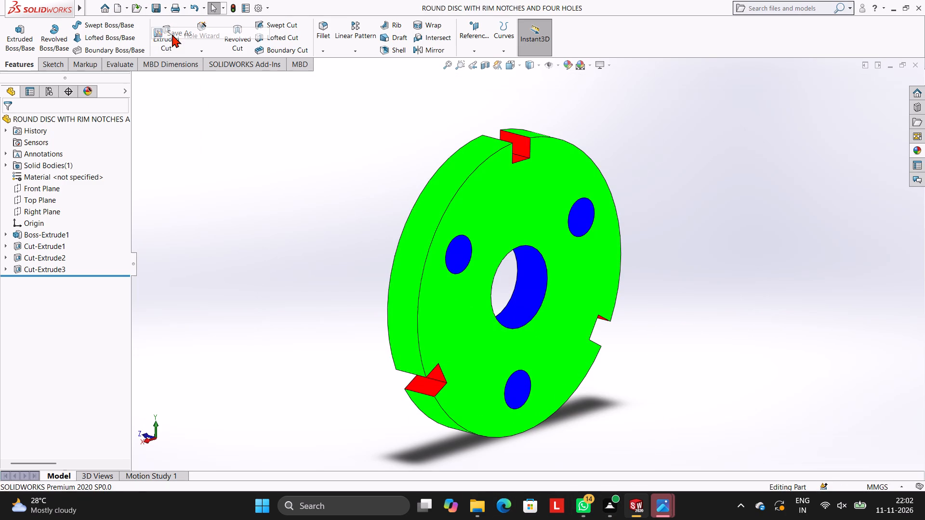
pyautogui.click(510, 261)
pyautogui.click(511, 267)
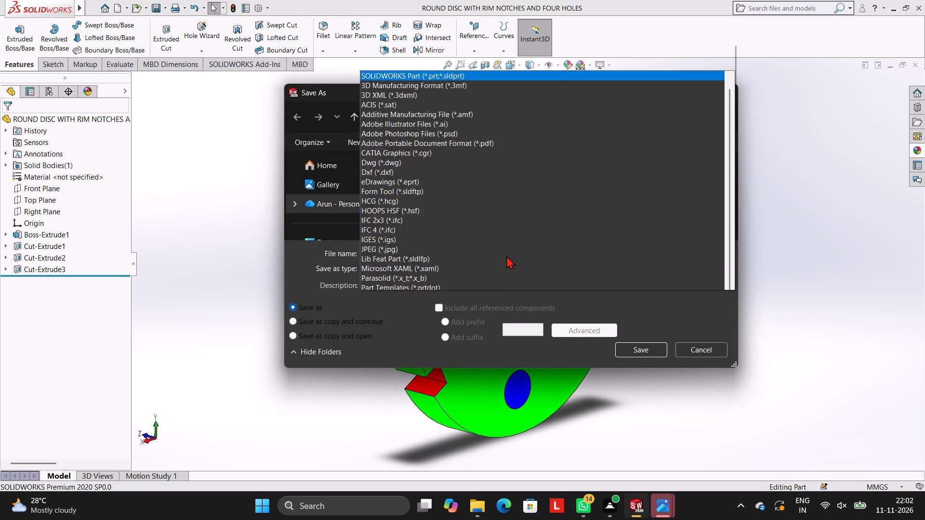
pyautogui.click(457, 69)
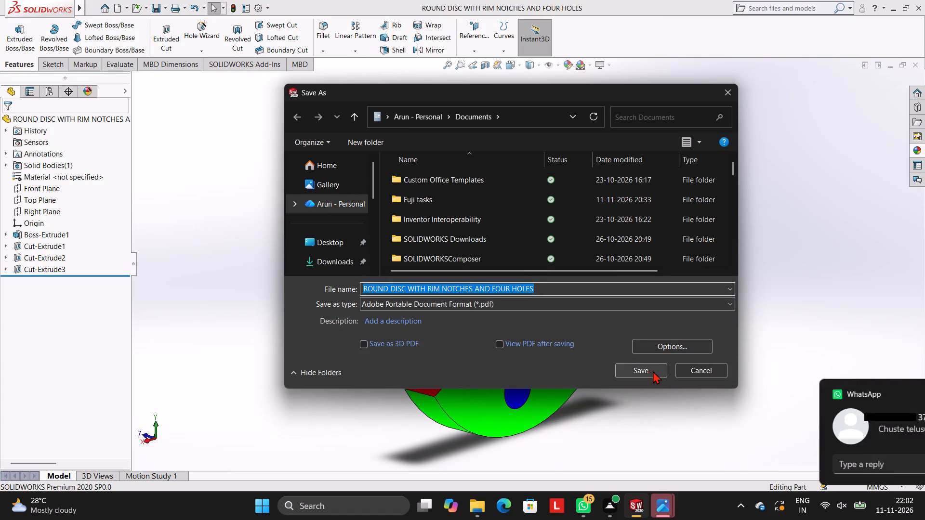
pyautogui.click(653, 371)
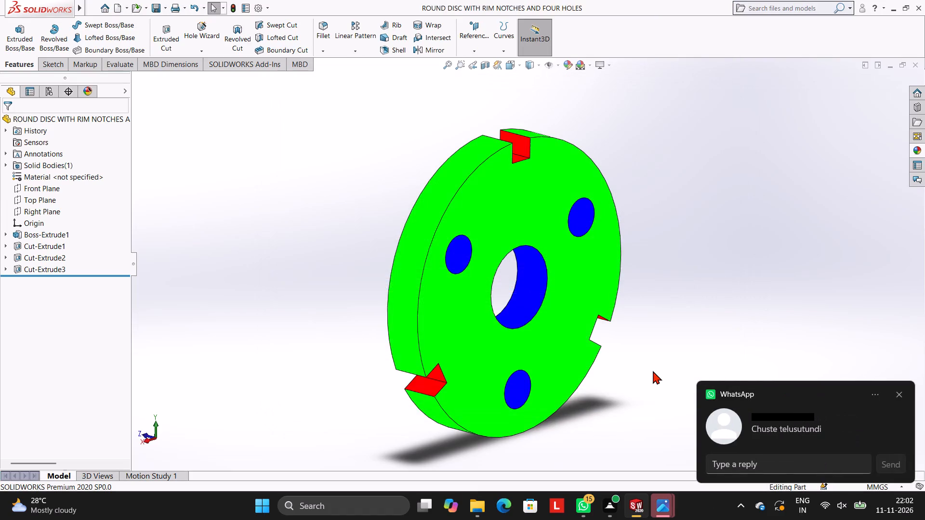